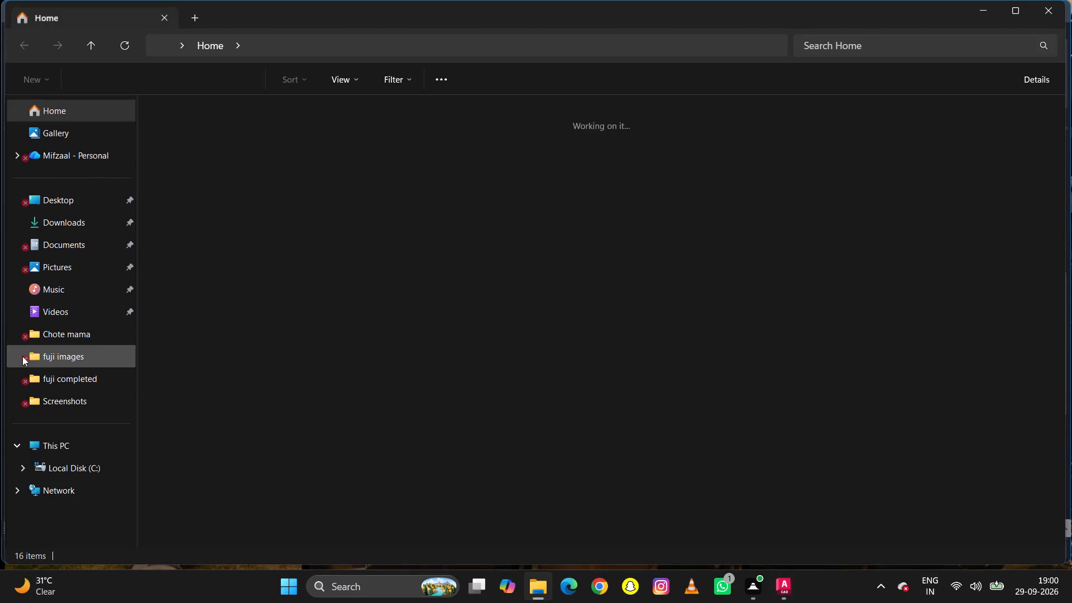
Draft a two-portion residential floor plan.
Open the drawing 20 image from the fuji images folder.
left_click(52, 368)
left_click(54, 361)
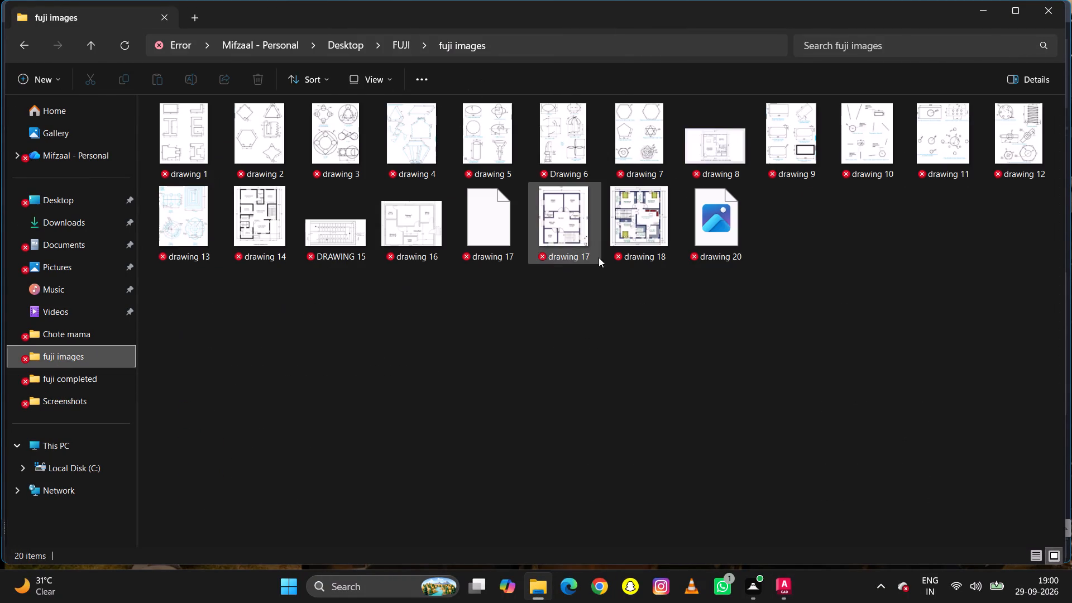
double_click(724, 226)
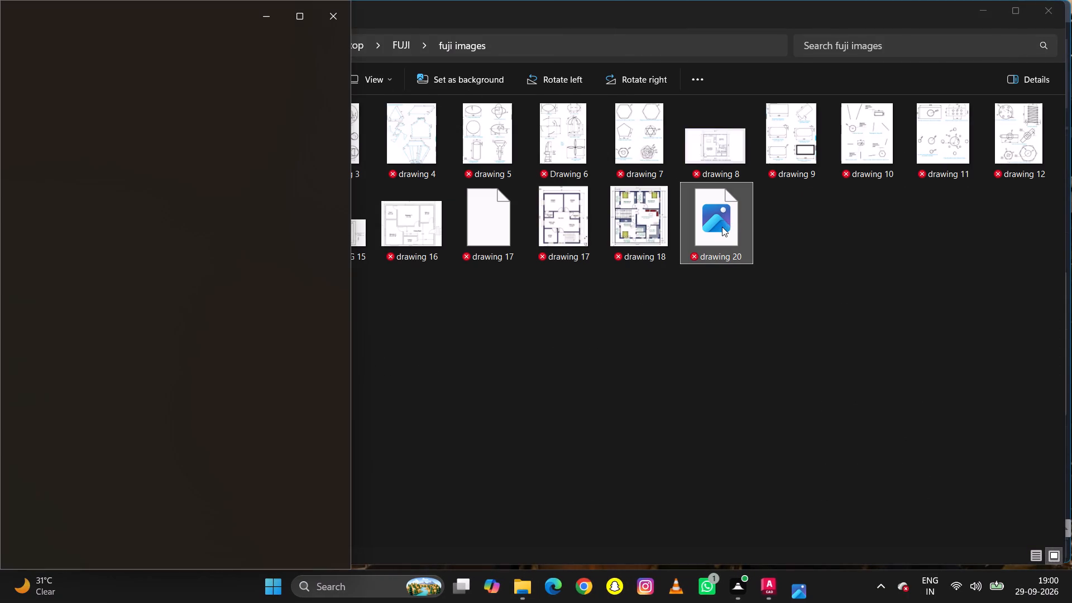
Shrink the AutoCAD window from full screen and close the fuji images folder window.
left_click(766, 580)
left_click(721, 514)
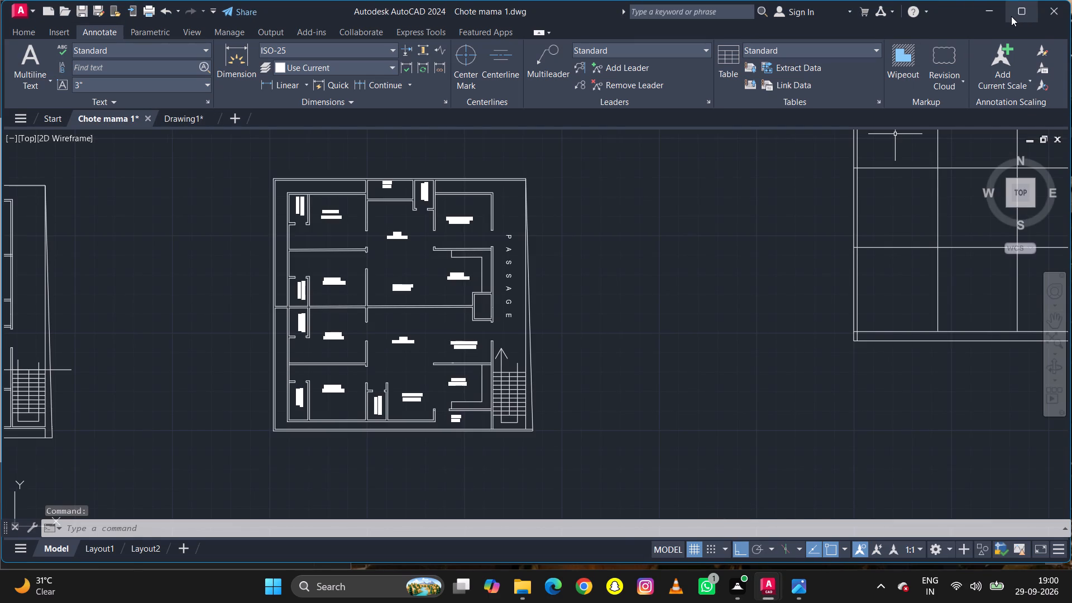
double_click(944, 58)
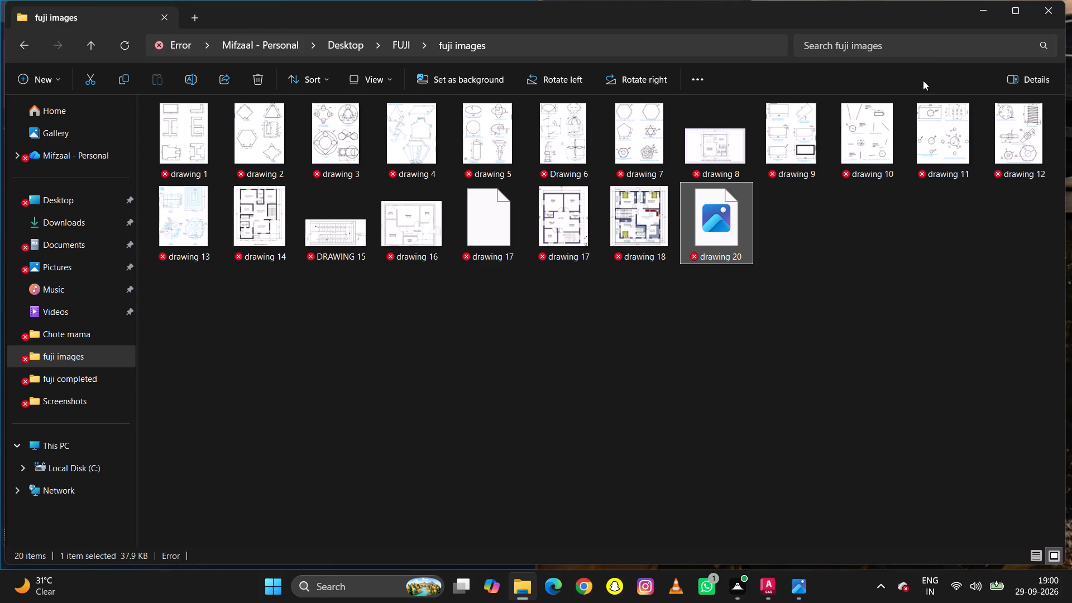
left_click(1052, 13)
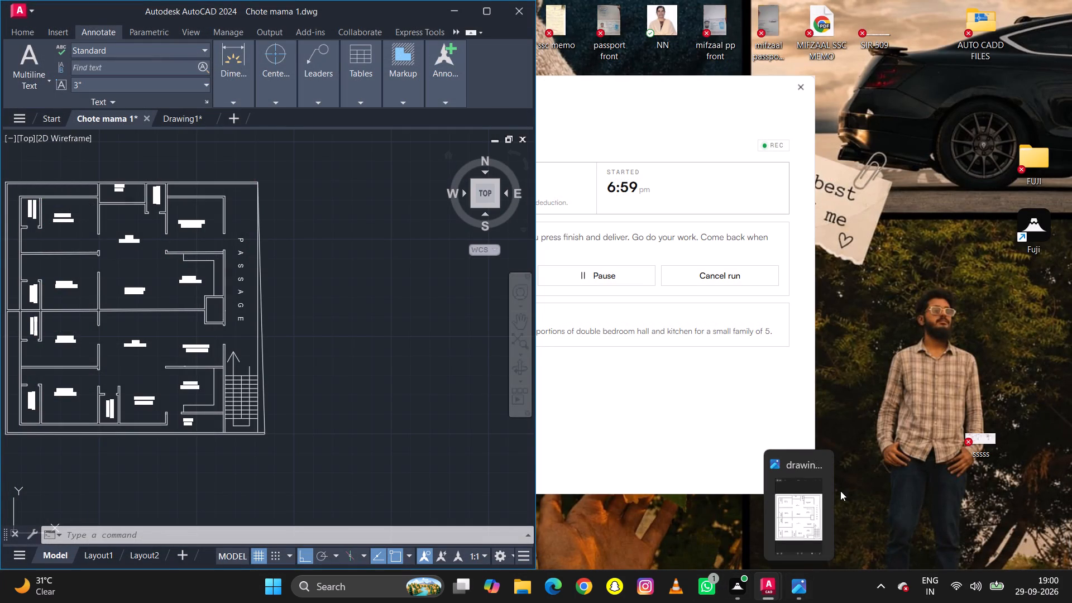
Arrange the drawing 20 image and the AutoCAD window side by side, with the image on the left half.
left_click(802, 507)
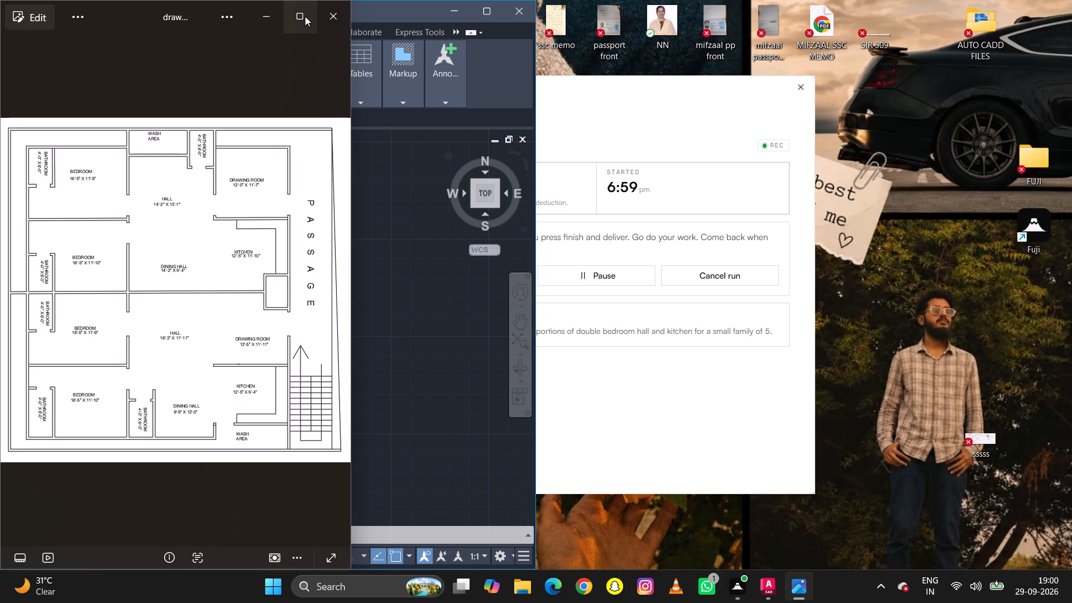
left_click(251, 59)
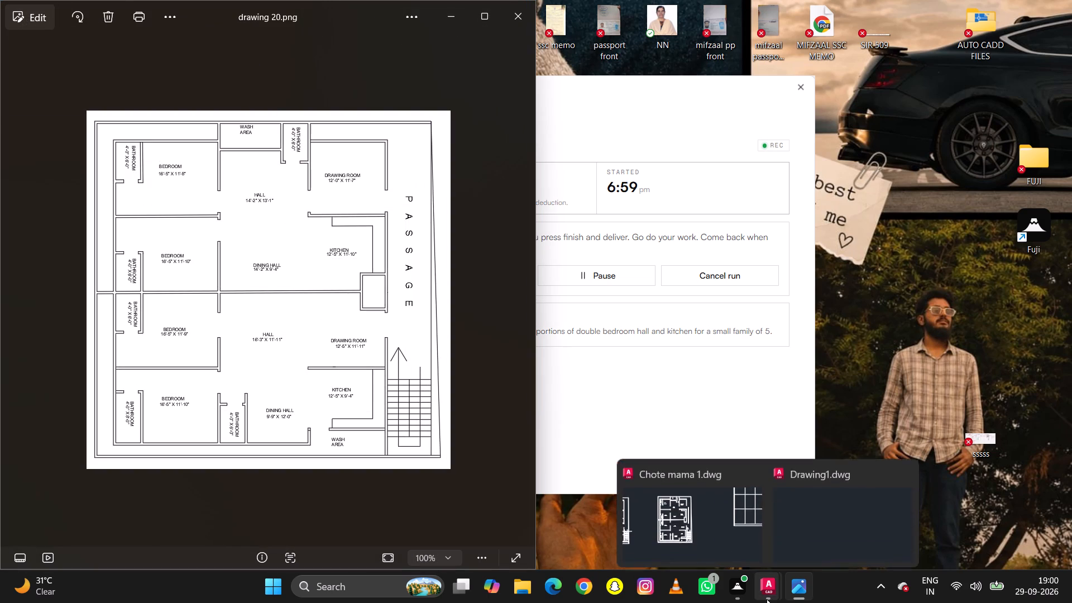
left_click(722, 514)
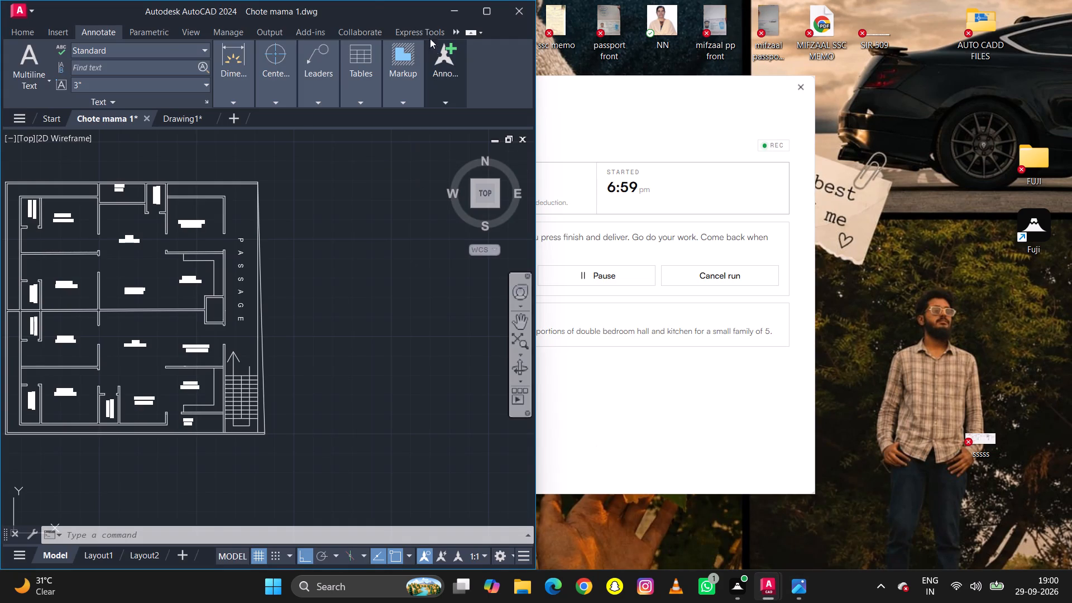
left_click_drag(372, 6, 892, 0)
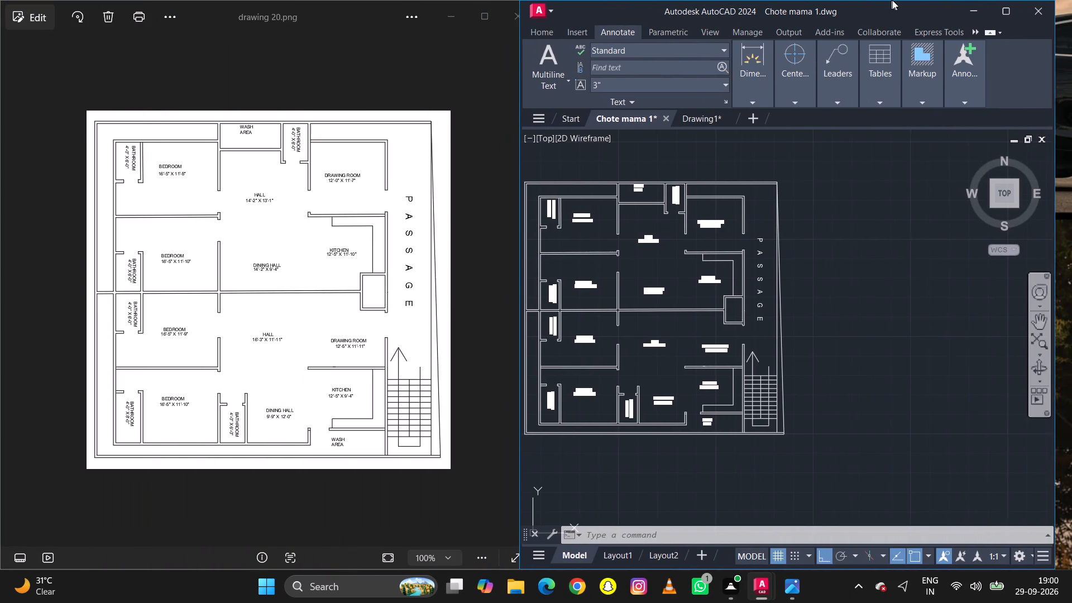
left_click_drag(892, 0, 906, 1)
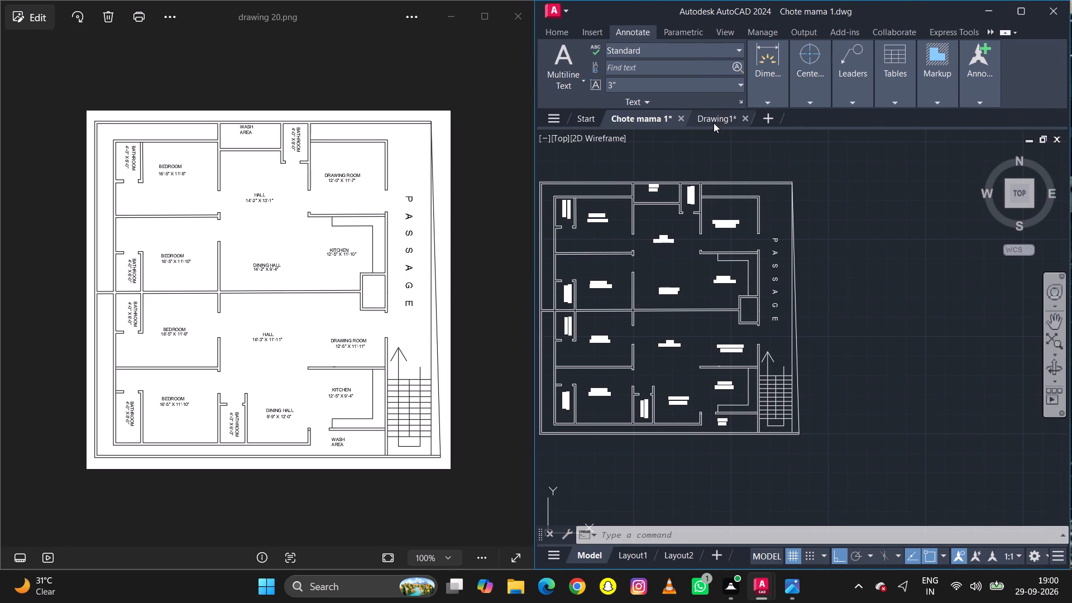
Switch AutoCAD to the Drawing1 drawing.
left_click(714, 123)
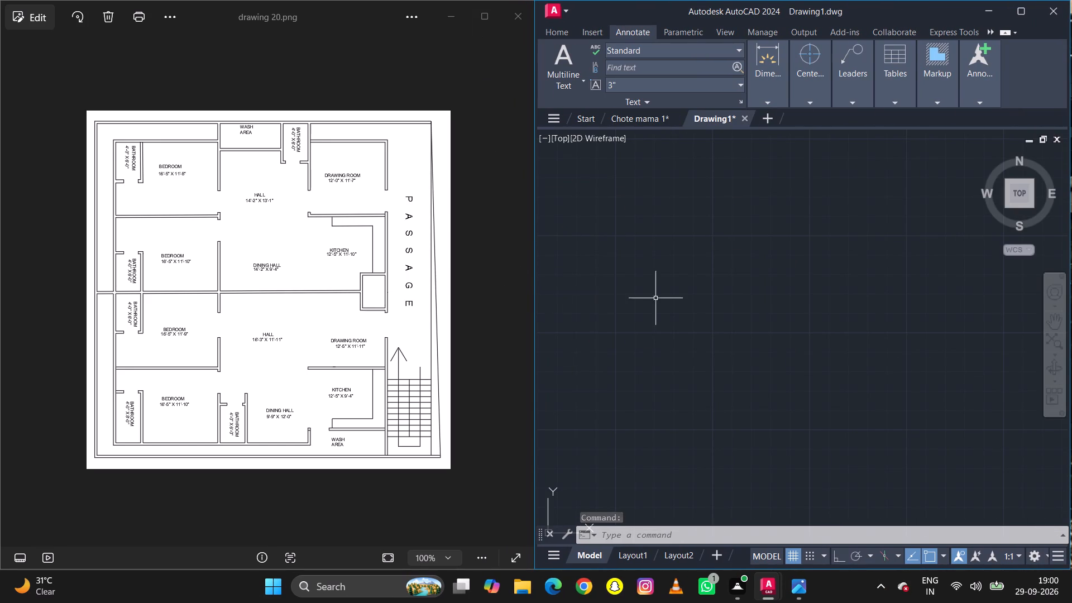
scroll(758, 265, "down", 5)
scroll(758, 265, "up", 3)
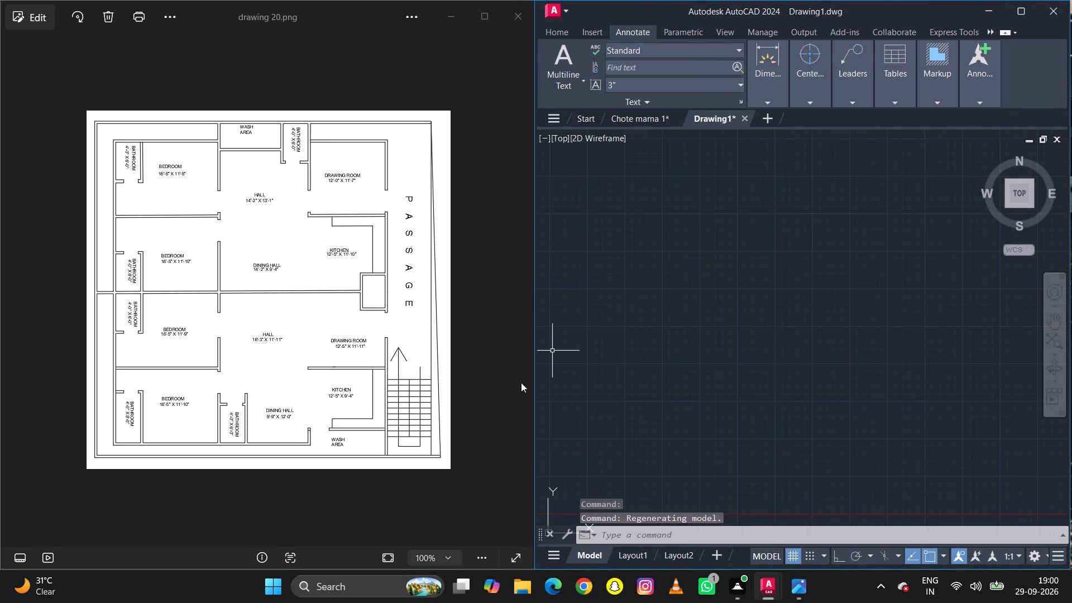
Narrow the drawing 20 image window to about a third of the screen and widen AutoCAD into the freed space.
left_click(535, 339)
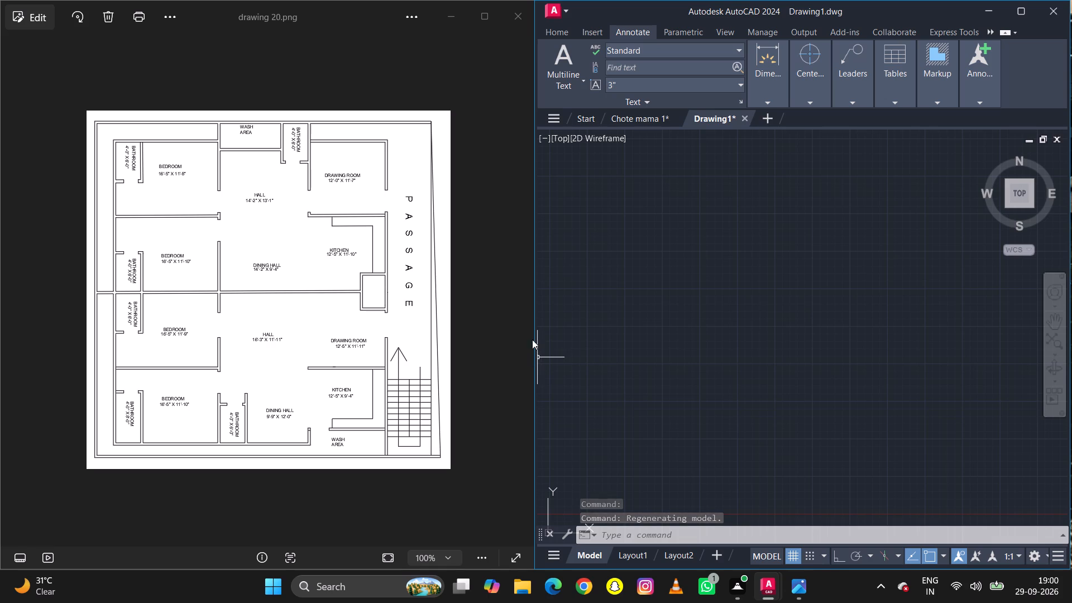
double_click(465, 332)
left_click_drag(536, 322, 490, 317)
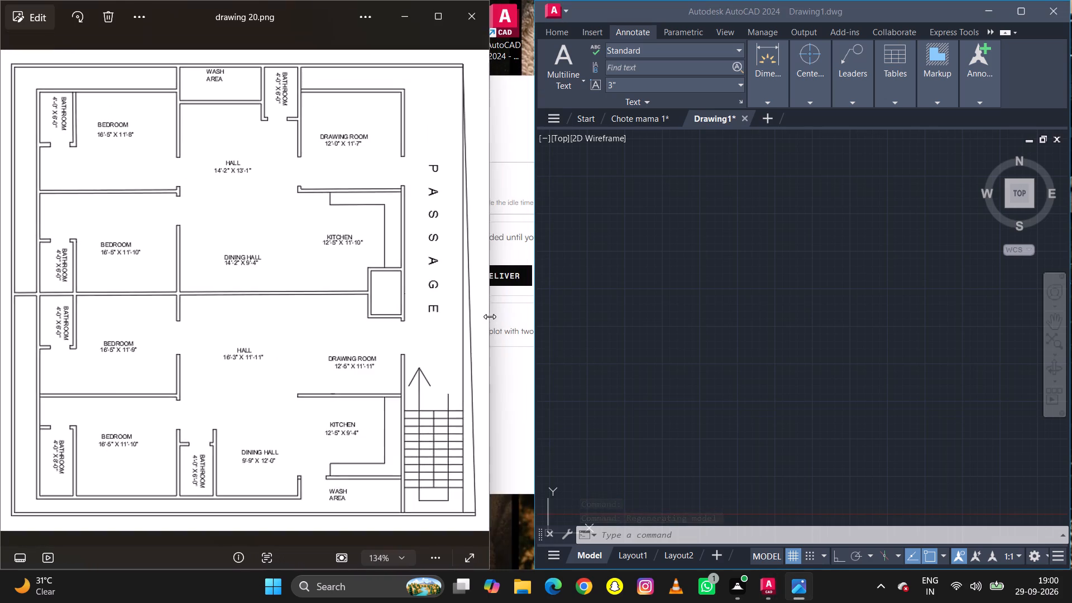
left_click_drag(490, 317, 338, 339)
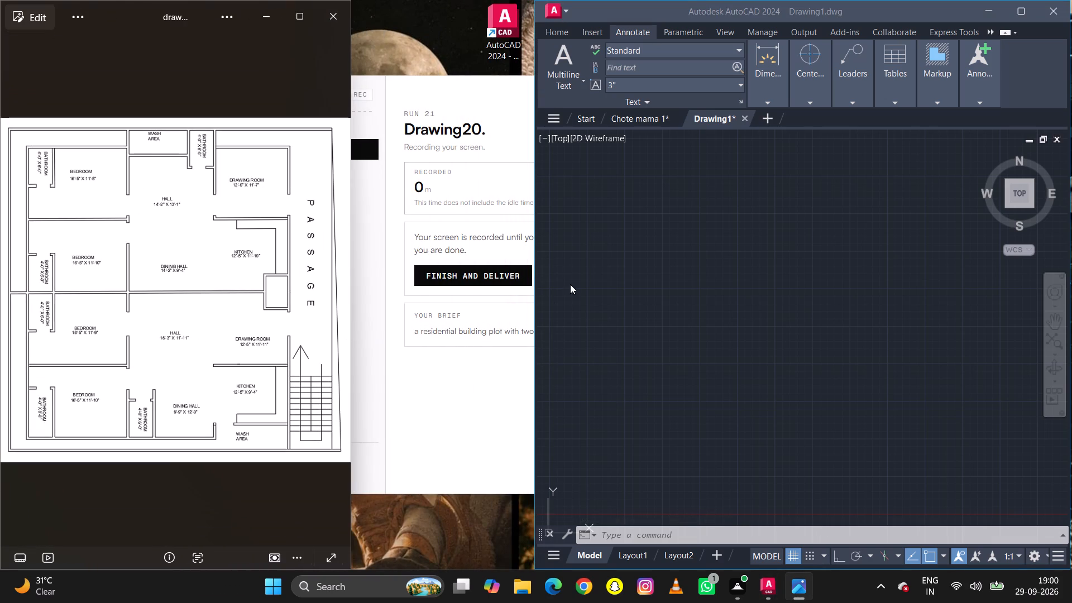
left_click_drag(534, 310, 358, 324)
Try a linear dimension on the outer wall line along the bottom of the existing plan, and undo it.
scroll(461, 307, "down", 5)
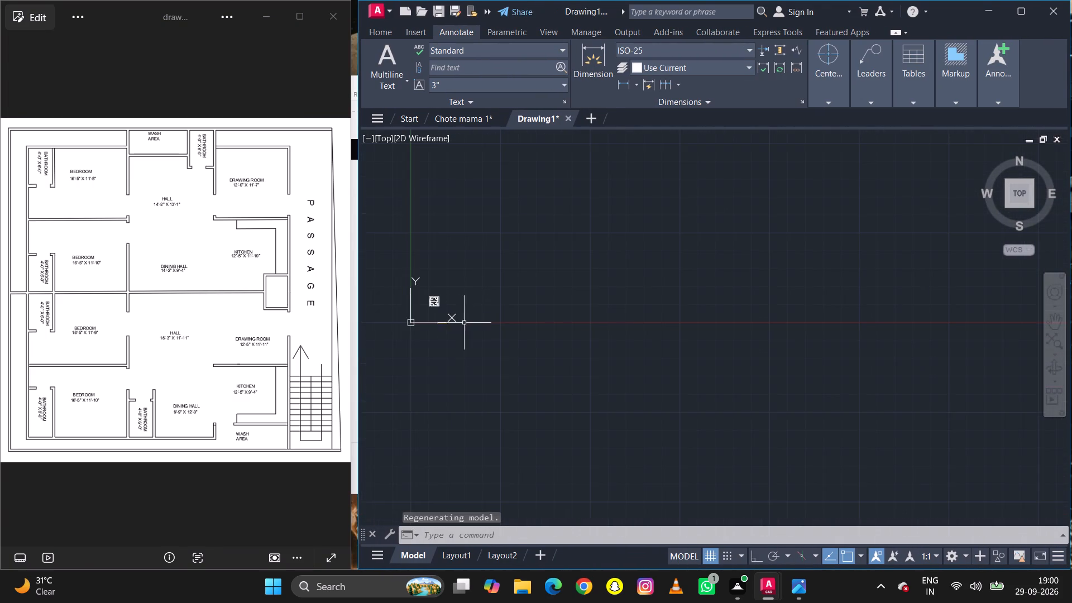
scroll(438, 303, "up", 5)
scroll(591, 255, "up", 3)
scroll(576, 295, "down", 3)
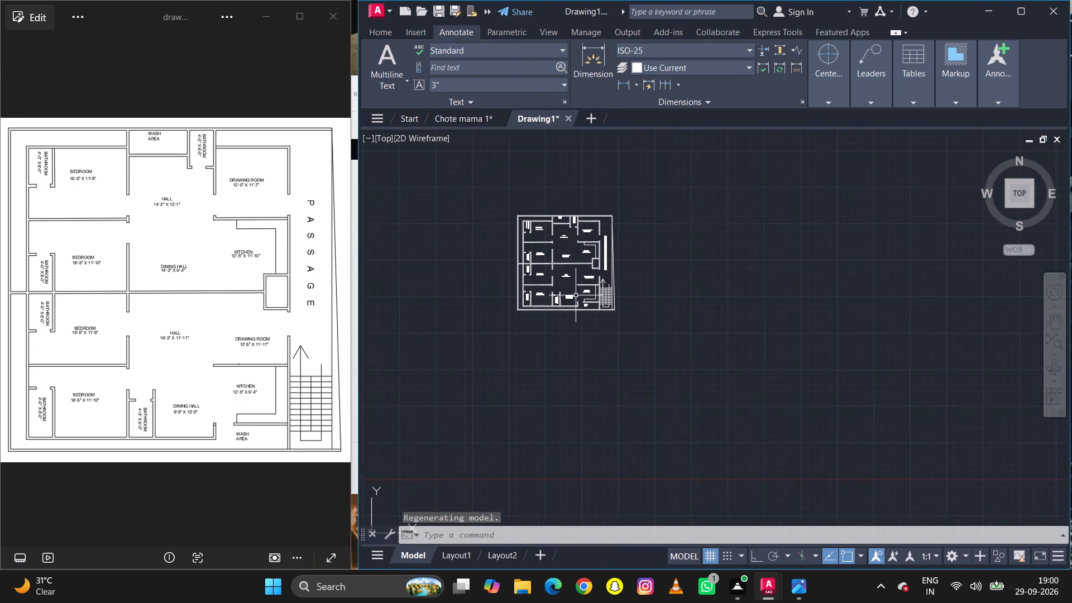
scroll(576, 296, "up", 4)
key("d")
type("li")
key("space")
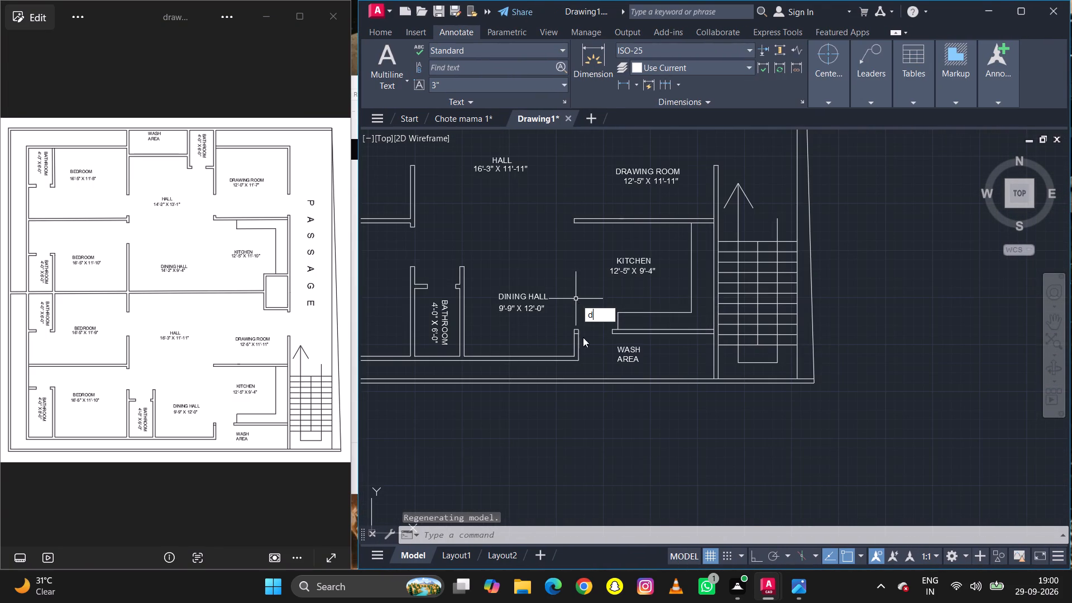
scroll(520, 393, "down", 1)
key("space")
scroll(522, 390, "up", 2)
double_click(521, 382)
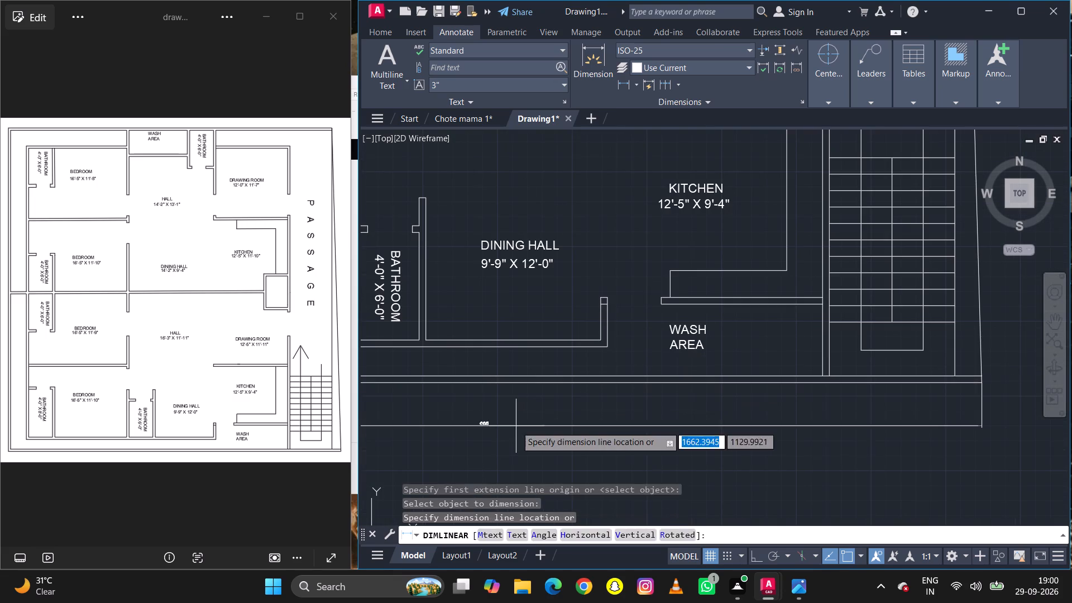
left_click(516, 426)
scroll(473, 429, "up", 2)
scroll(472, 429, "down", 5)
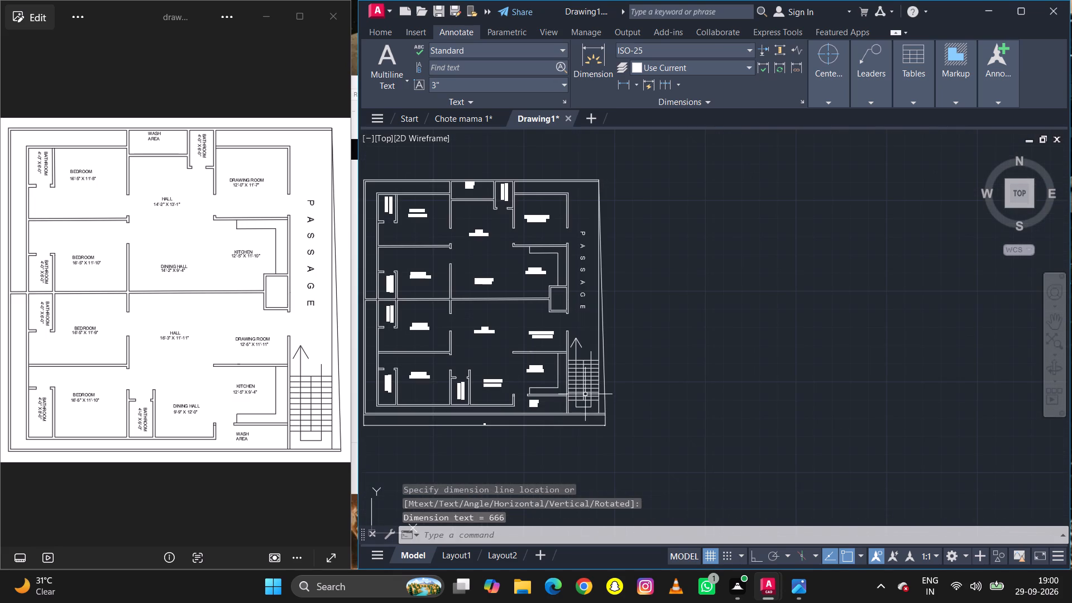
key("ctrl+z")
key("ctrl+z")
Configure the drawing units to Architectural length with 0'-0" precision and an insertion scale in Inches.
scroll(645, 399, "down", 3)
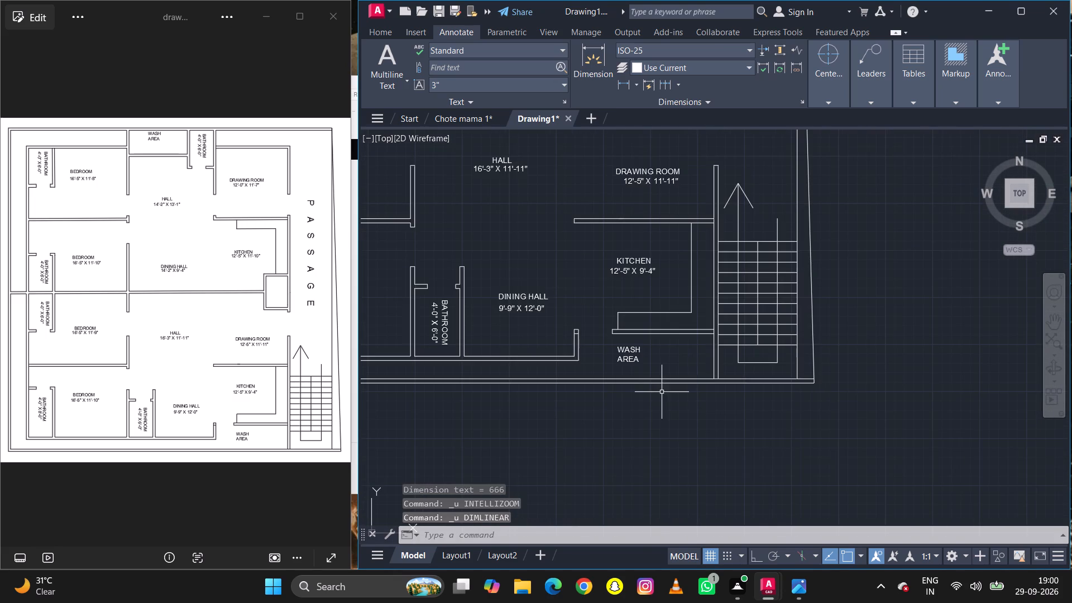
scroll(644, 400, "down", 3)
scroll(884, 313, "up", 5)
scroll(821, 379, "down", 1)
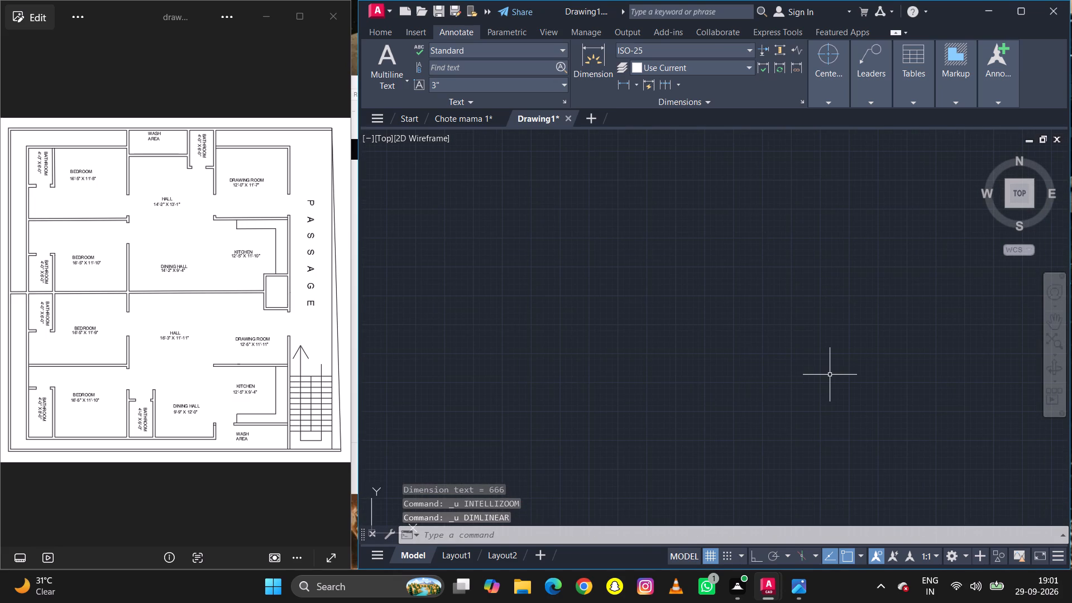
type("un")
key("space")
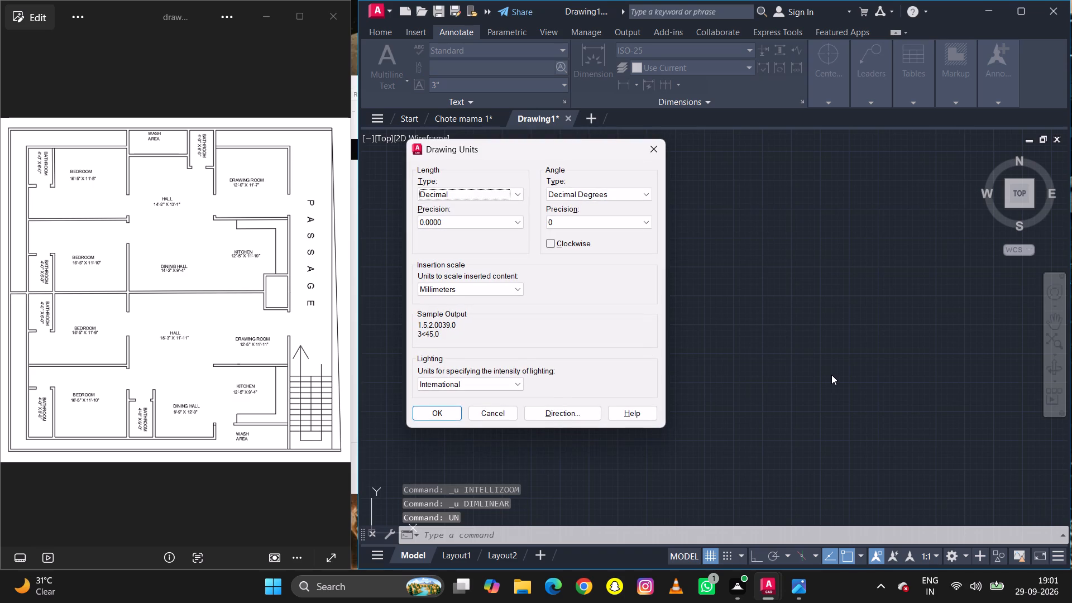
double_click(494, 197)
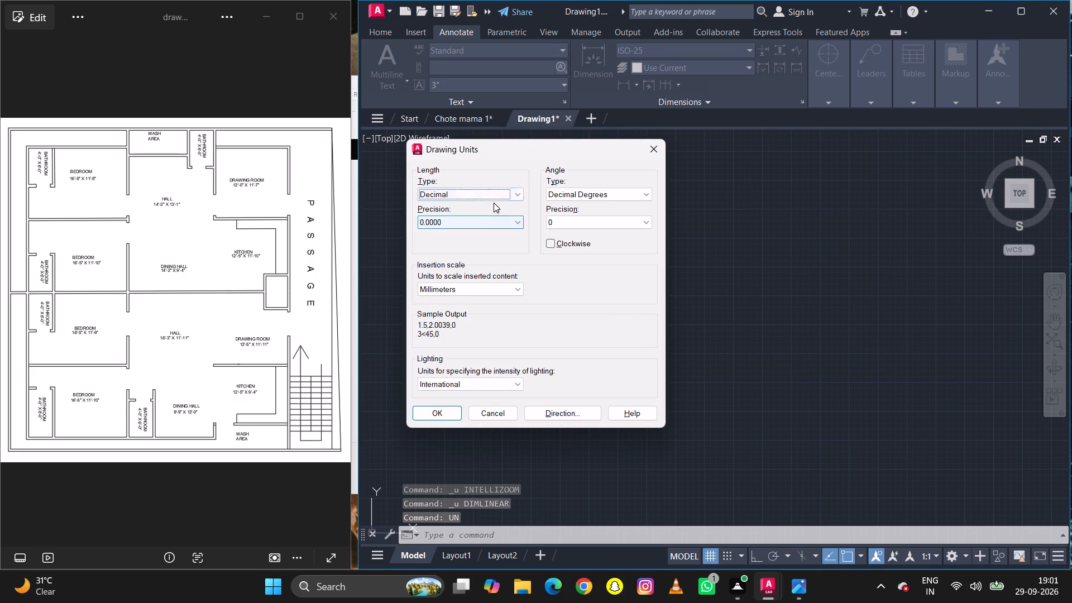
double_click(499, 197)
left_click(497, 190)
left_click(496, 208)
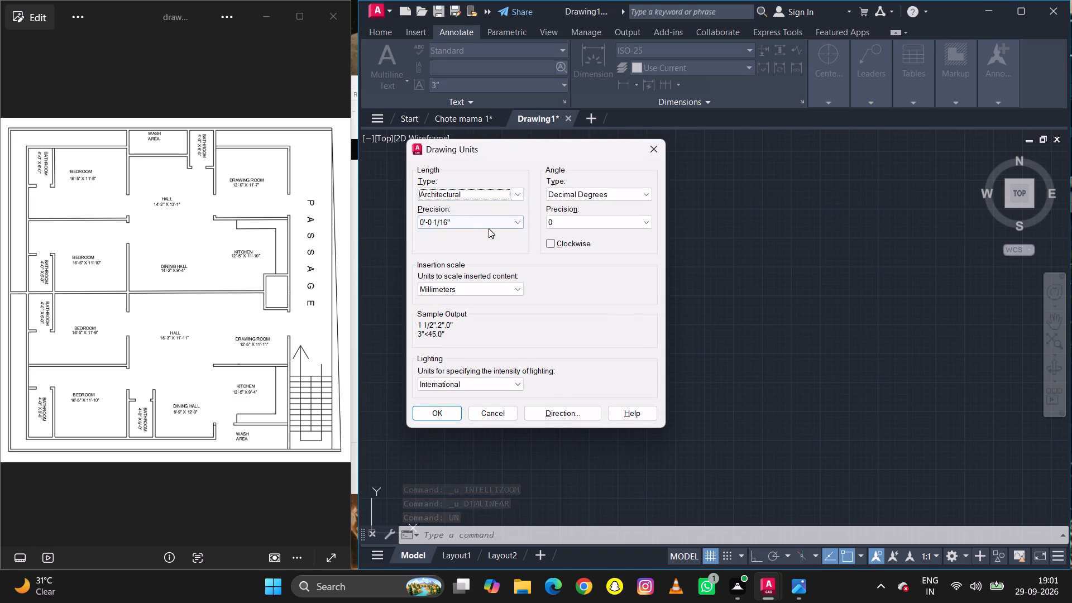
left_click(491, 226)
left_click(490, 234)
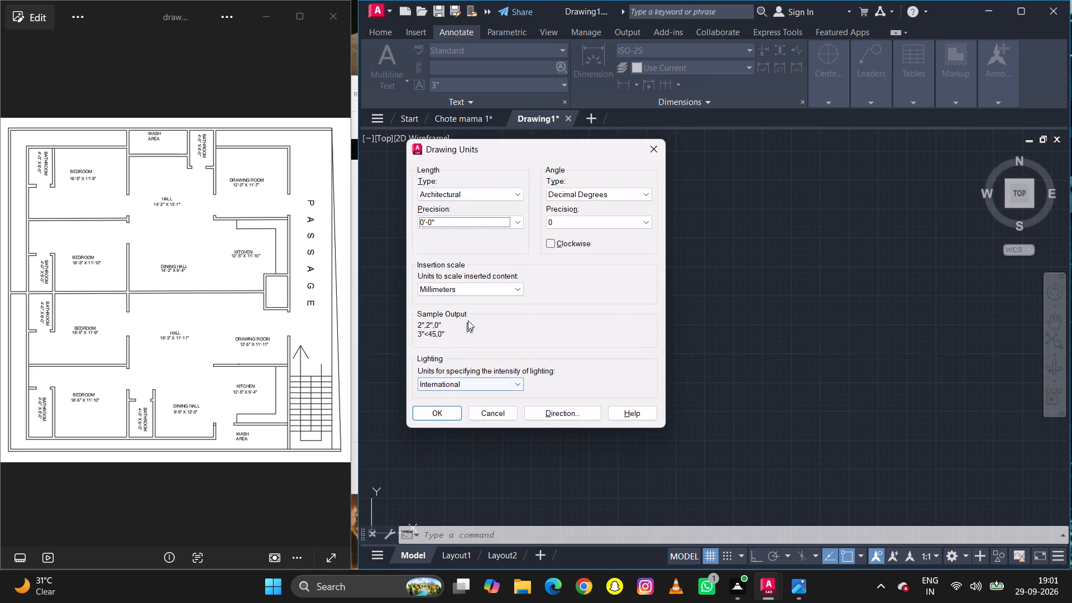
left_click(483, 286)
double_click(478, 310)
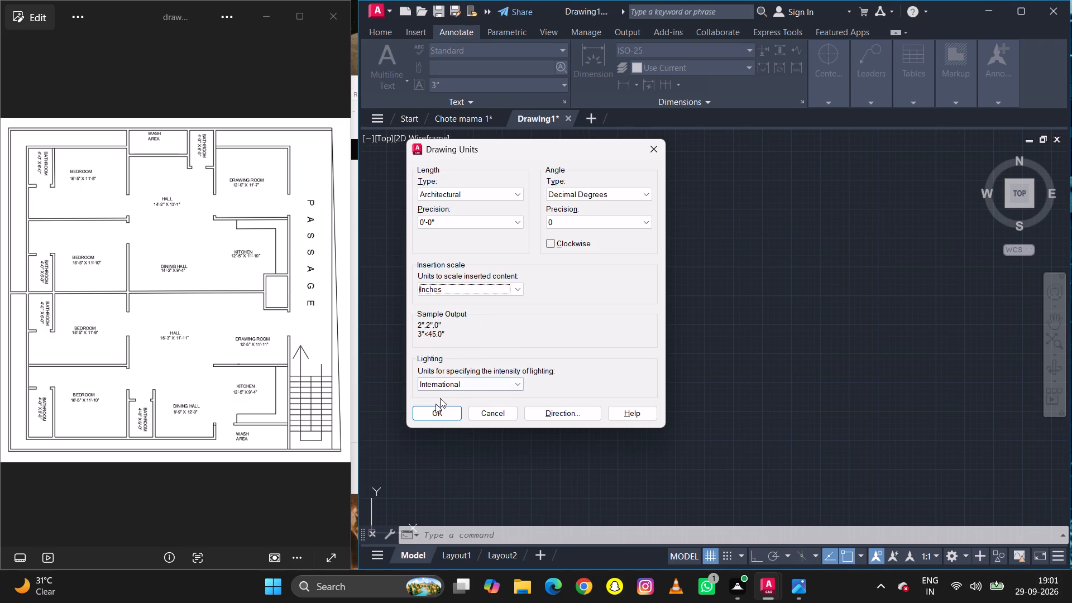
double_click(435, 410)
Modify the ISO-25 dimension style's primary units to Architectural format with 0'-0" precision.
type("d")
key("space")
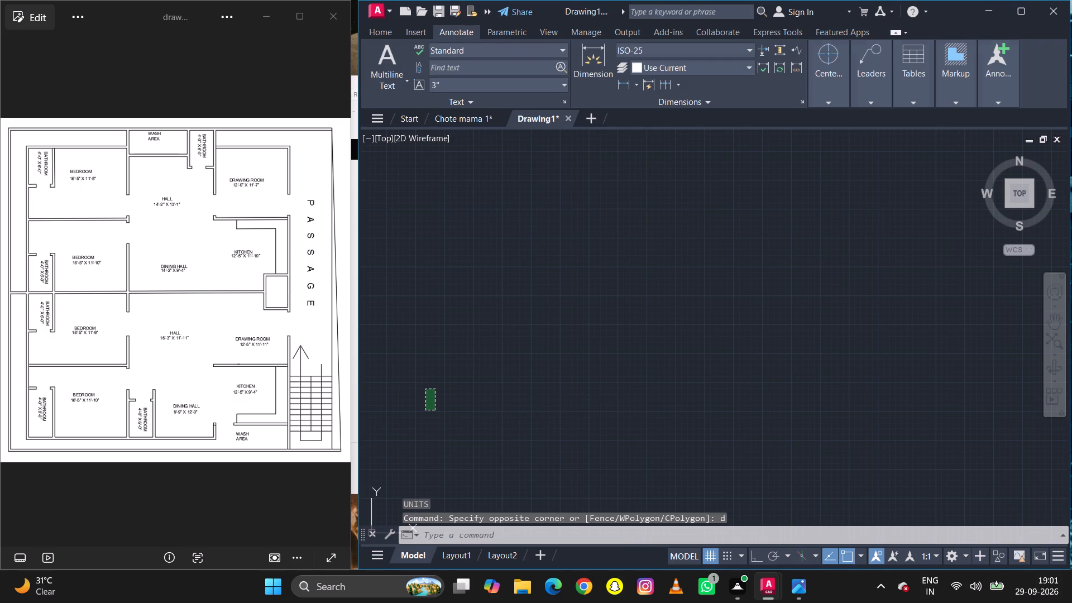
double_click(876, 255)
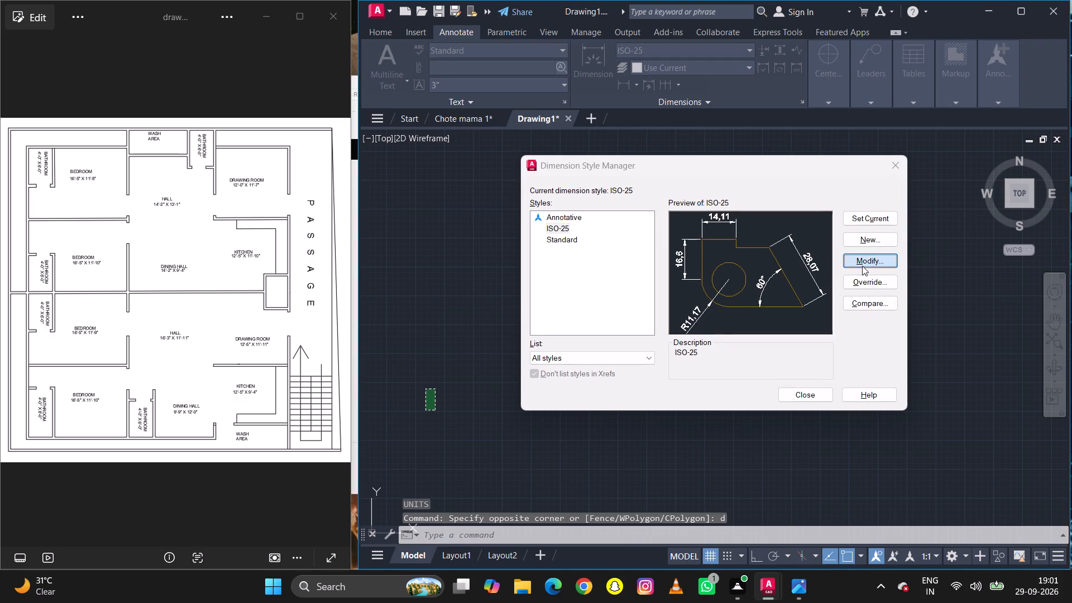
triple_click(862, 266)
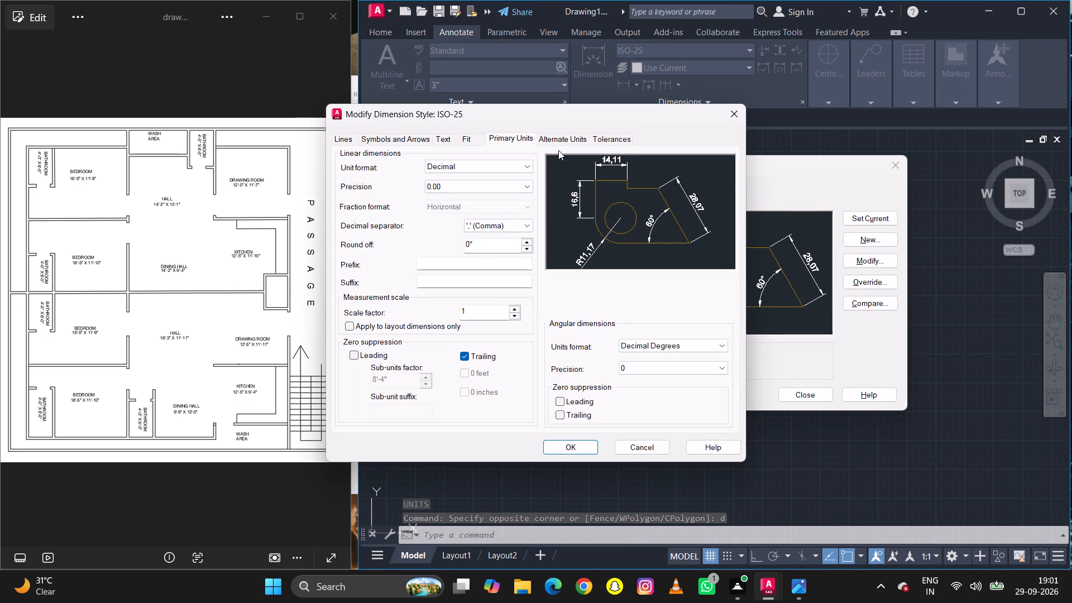
left_click(511, 141)
left_click(475, 165)
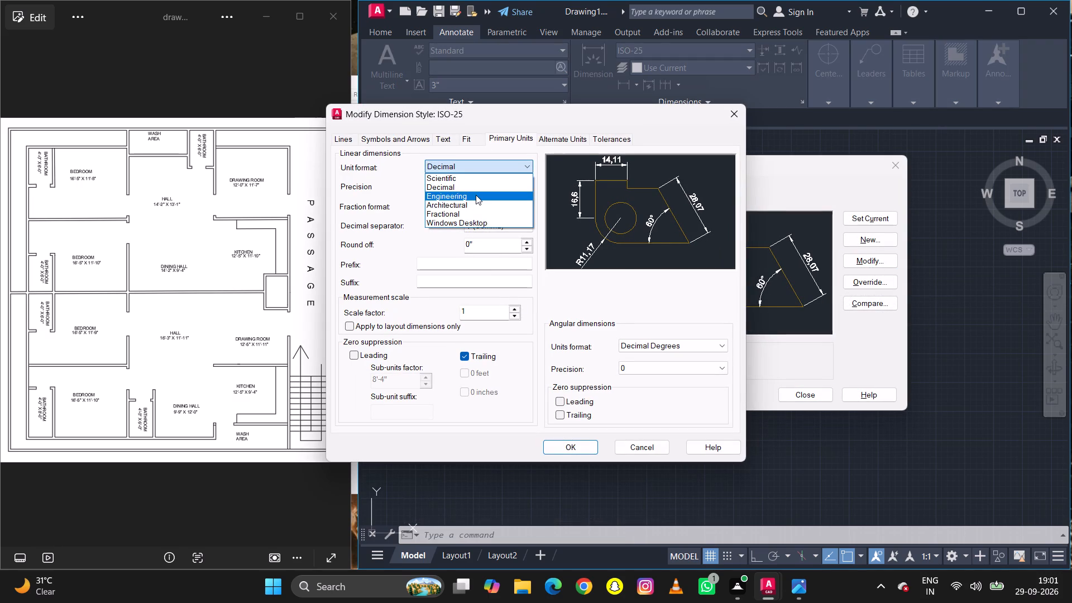
left_click(476, 195)
left_click(471, 163)
double_click(476, 203)
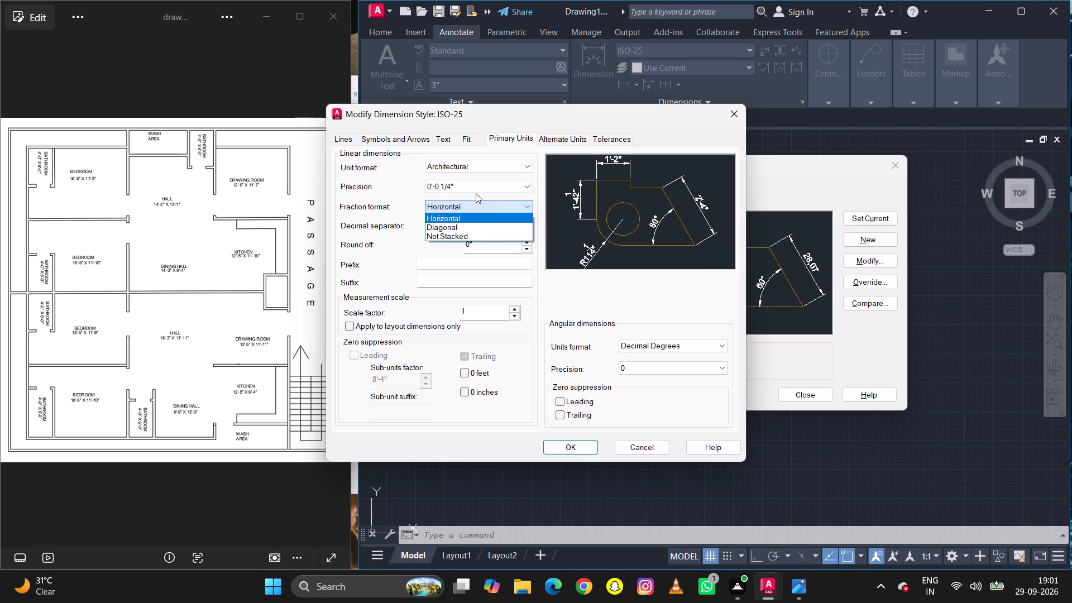
left_click(477, 189)
left_click(481, 189)
left_click(480, 197)
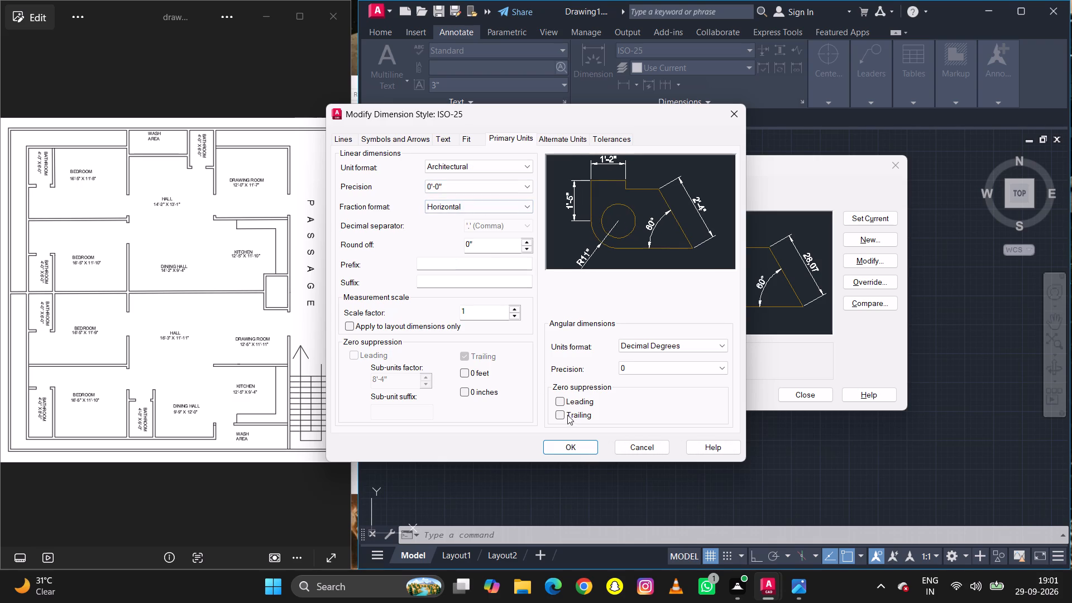
left_click(569, 447)
left_click(805, 395)
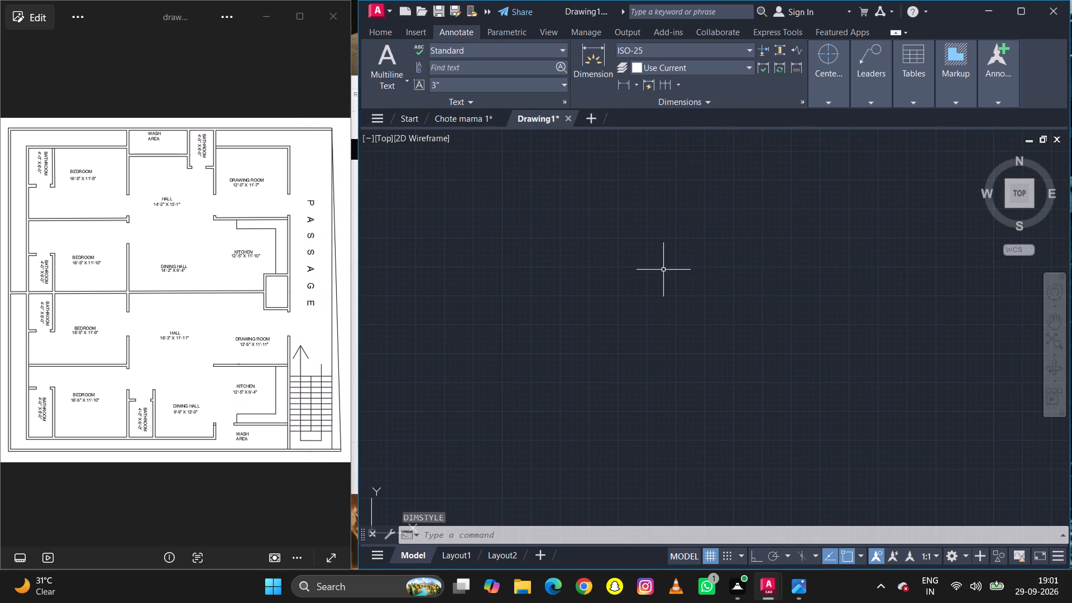
key("Escape")
key("Escape")
key("Escape")
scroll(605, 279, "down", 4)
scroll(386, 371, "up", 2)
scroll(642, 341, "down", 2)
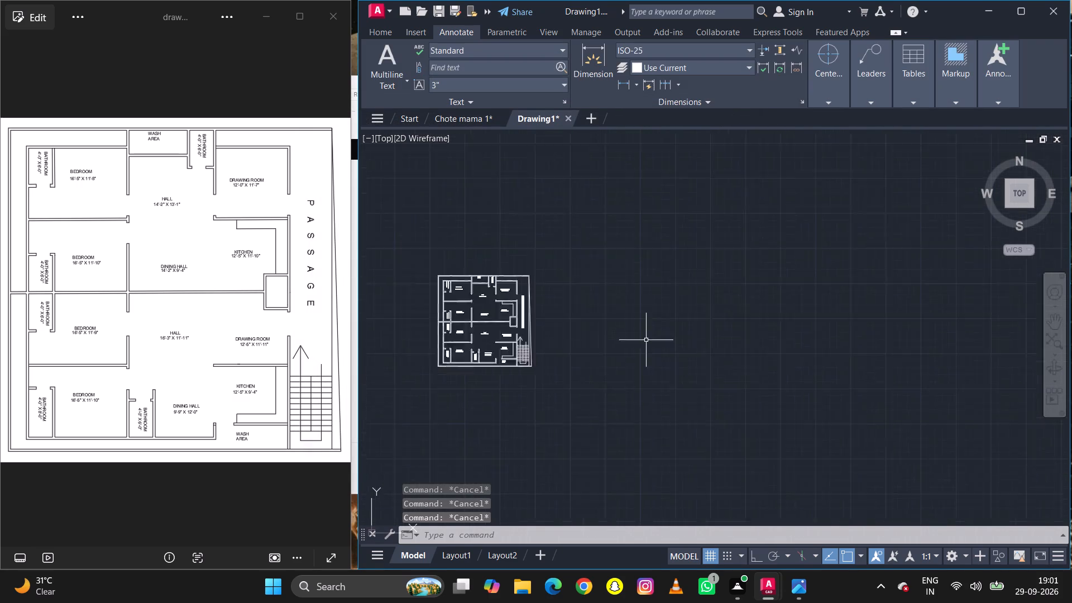
Add a horizontal linear dimension along the existing plan's bottom outer wall line, placed just below it.
scroll(648, 339, "down", 1)
scroll(581, 350, "up", 4)
key("d")
type("li")
key("space")
key("space")
left_click(579, 350)
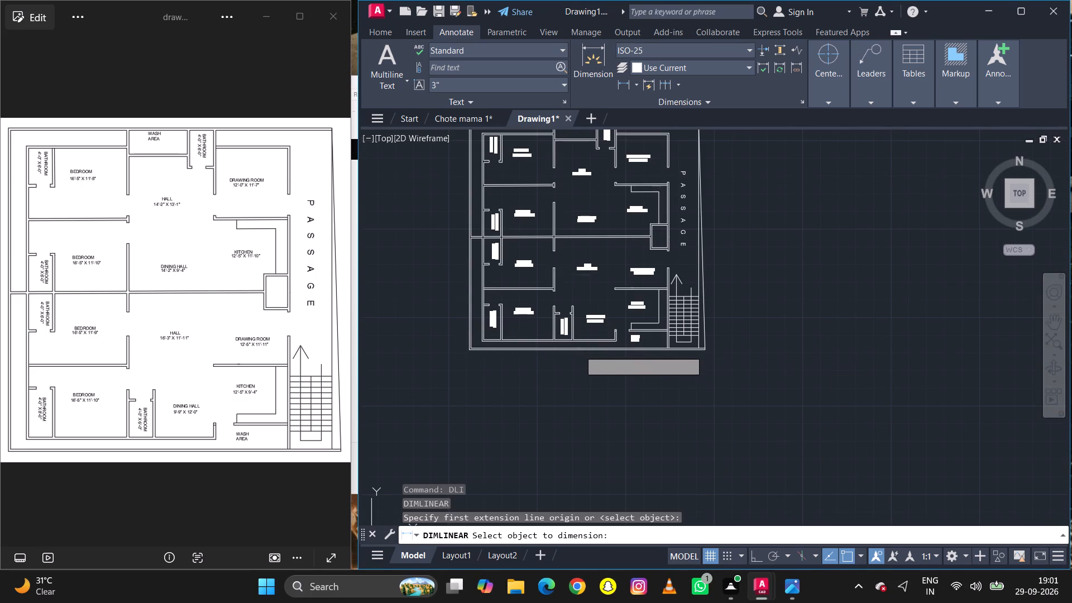
scroll(564, 378, "up", 2)
left_click(564, 378)
scroll(628, 390, "up", 3)
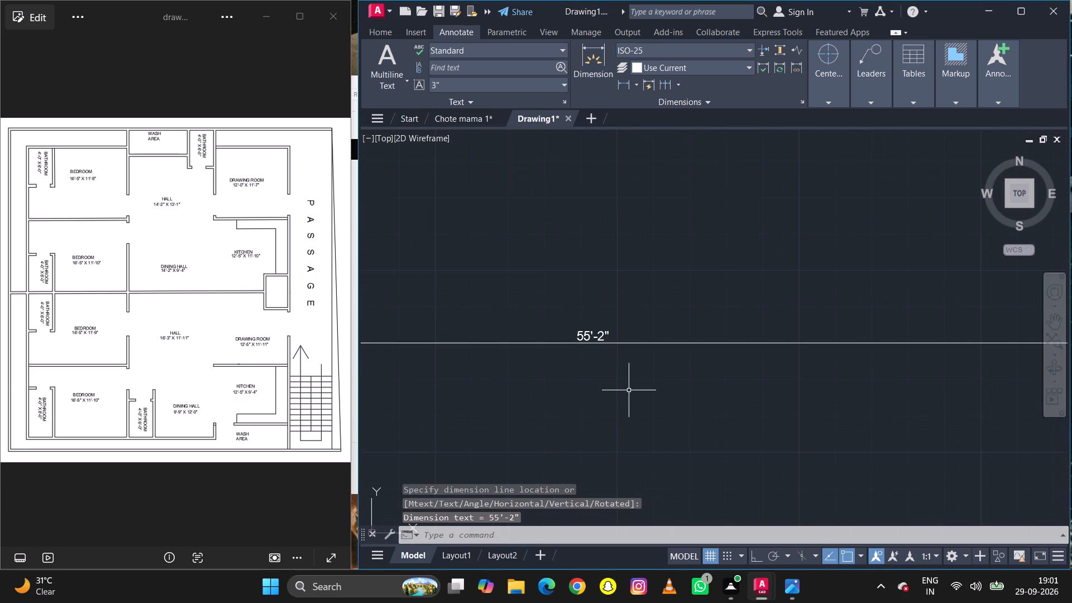
With Ortho on, draw a closed outer boundary in empty space: bottom line 55'2", left side 54', top line 54', and a slanted closing right side.
scroll(629, 390, "down", 7)
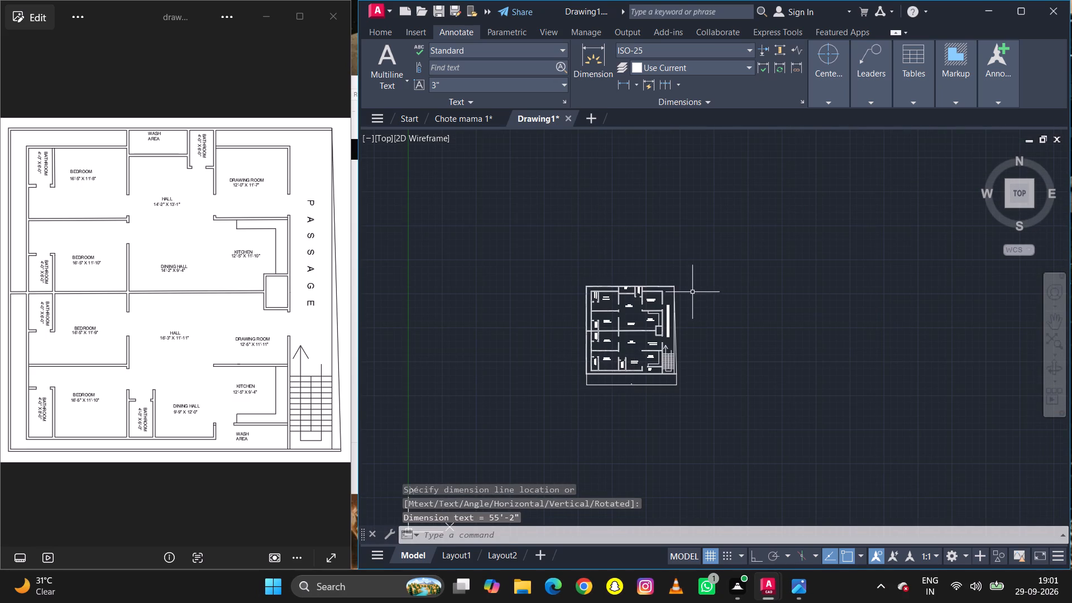
scroll(527, 274, "down", 2)
scroll(754, 312, "up", 2)
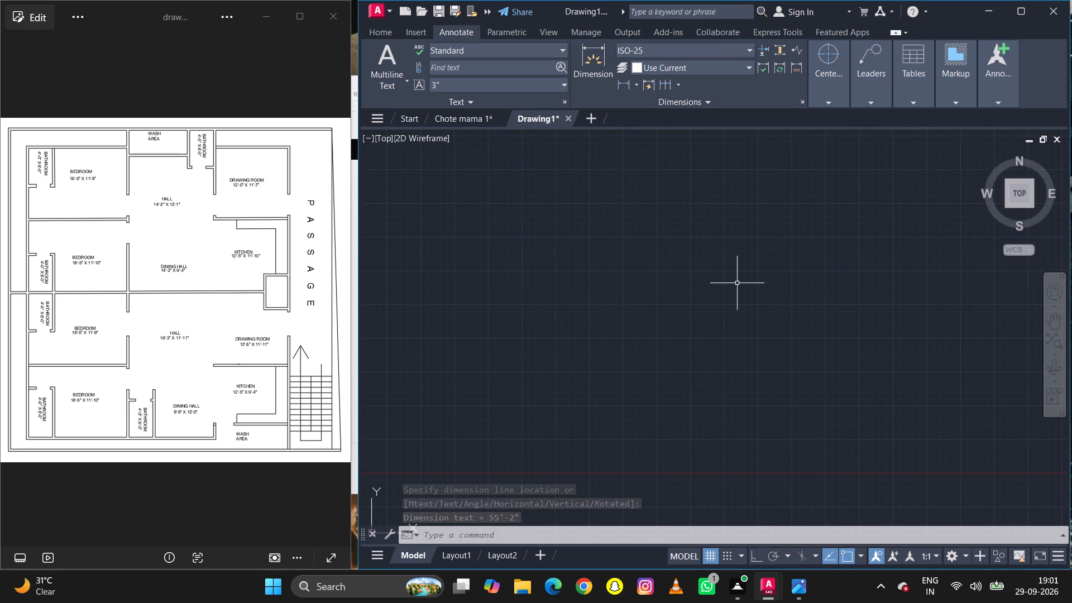
key("l")
key("space")
left_click(749, 319)
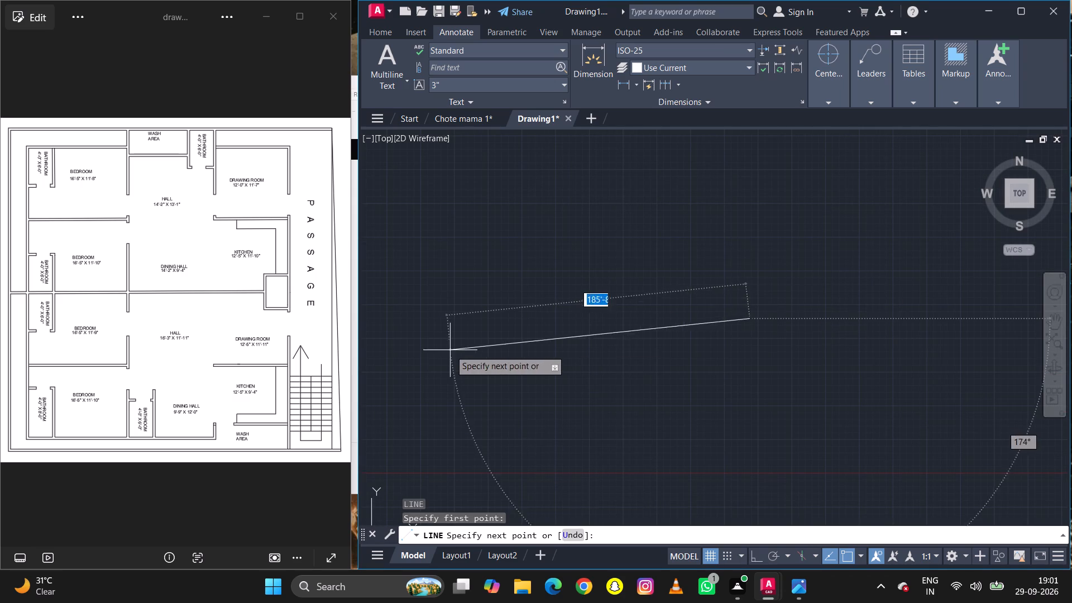
key("F8")
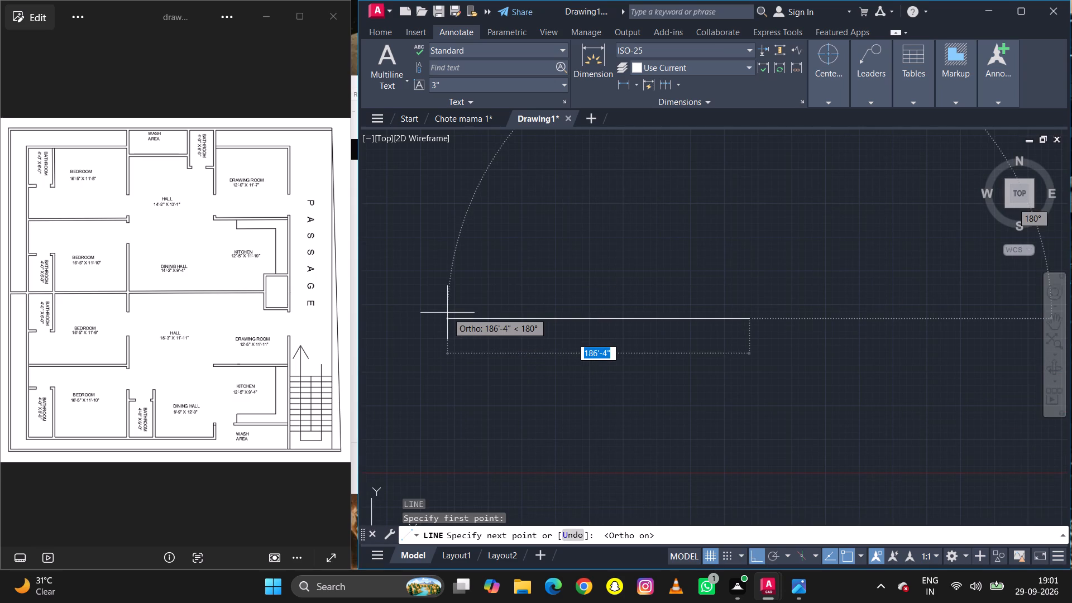
type("55'2")
key("Return")
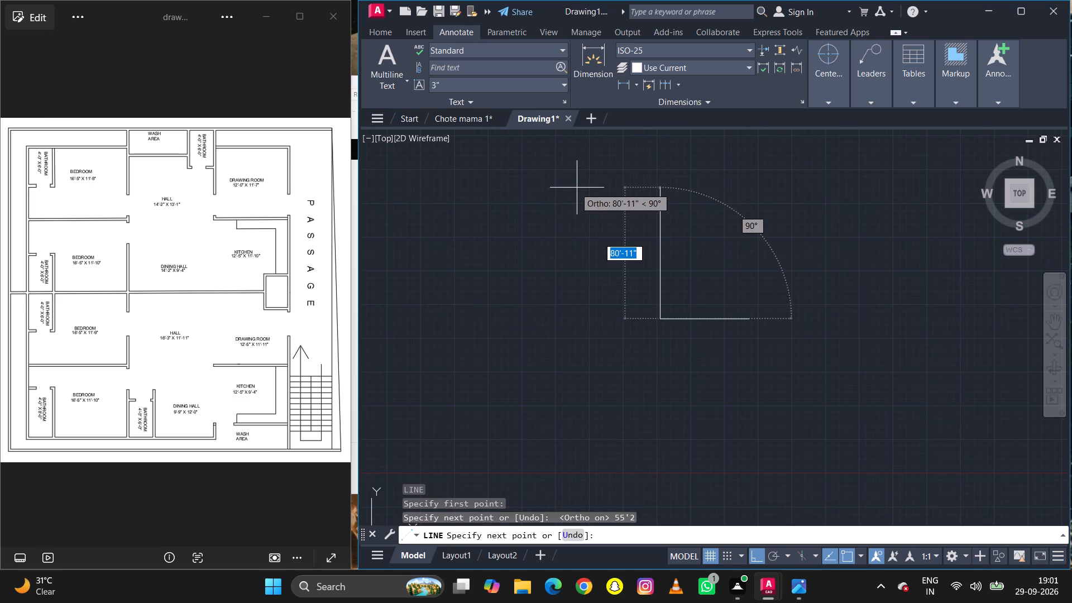
type("54'")
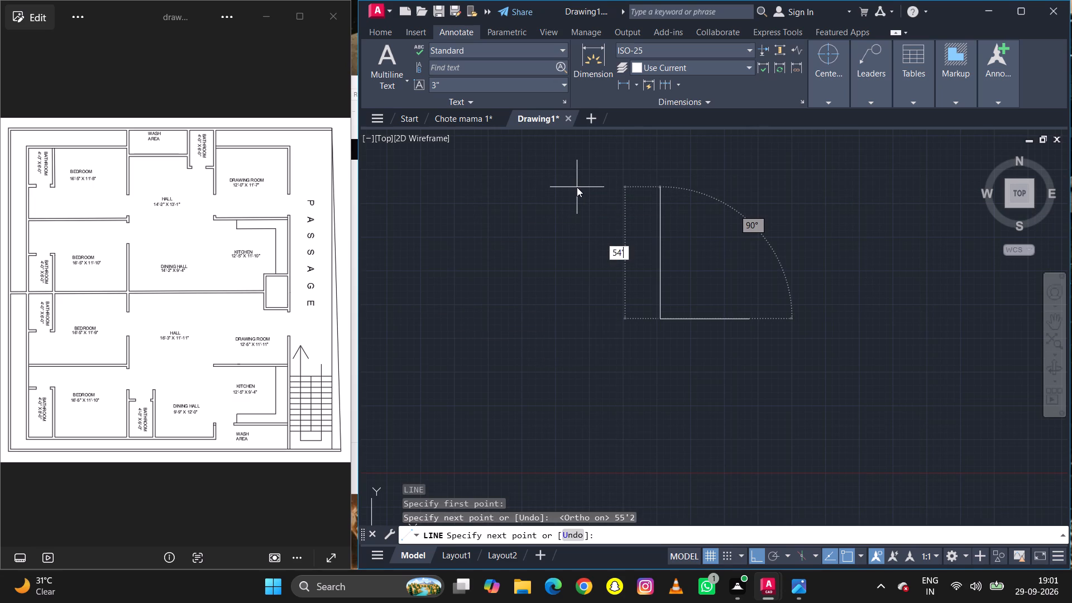
key("Return")
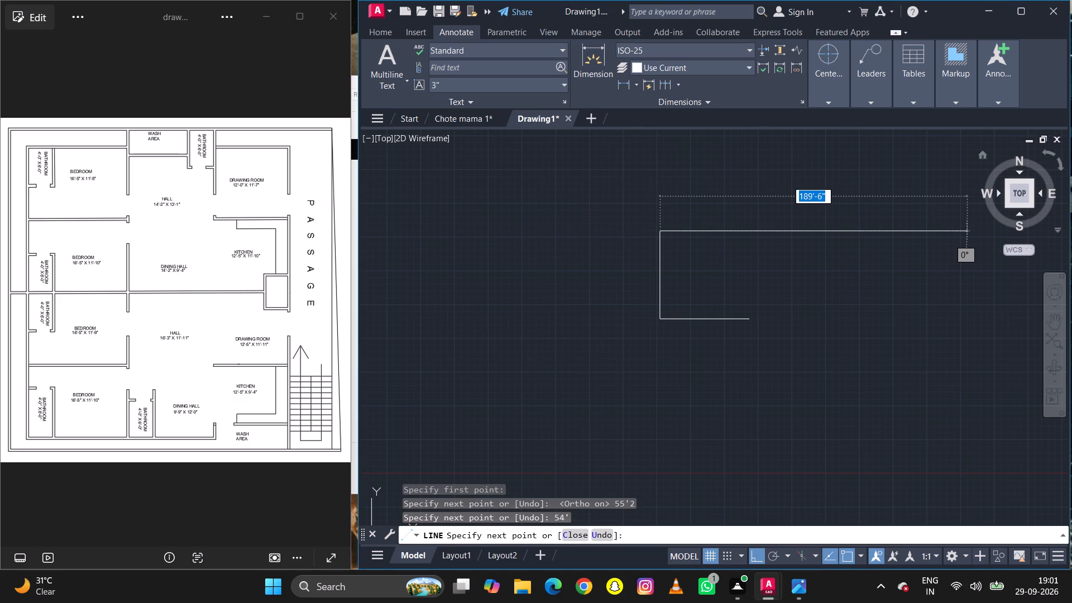
key("5")
key("4")
key("apostrophe")
key("Return")
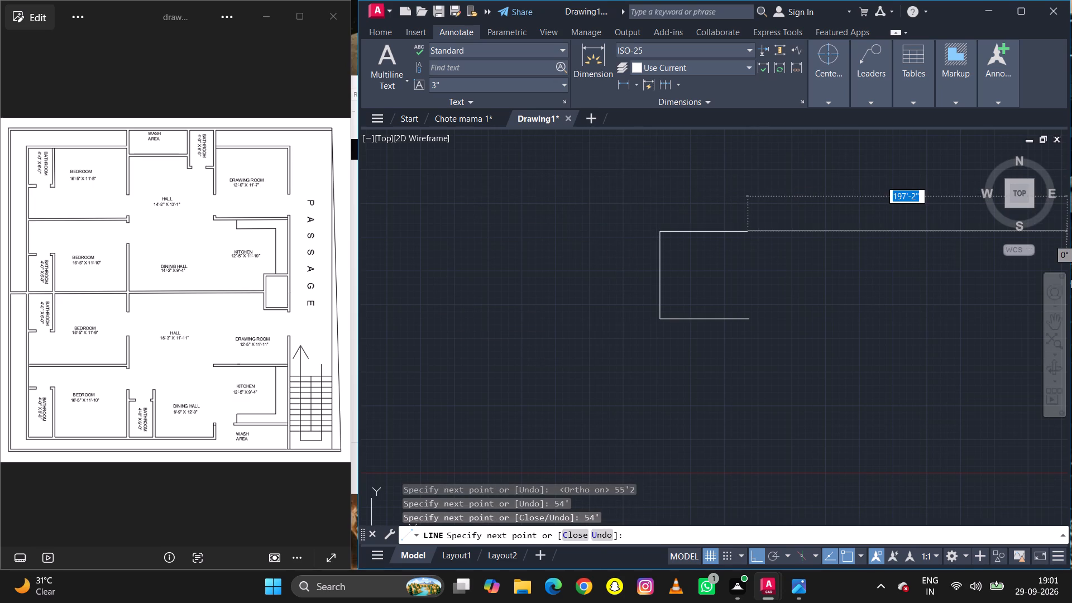
key("c")
key("space")
scroll(755, 310, "up", 1)
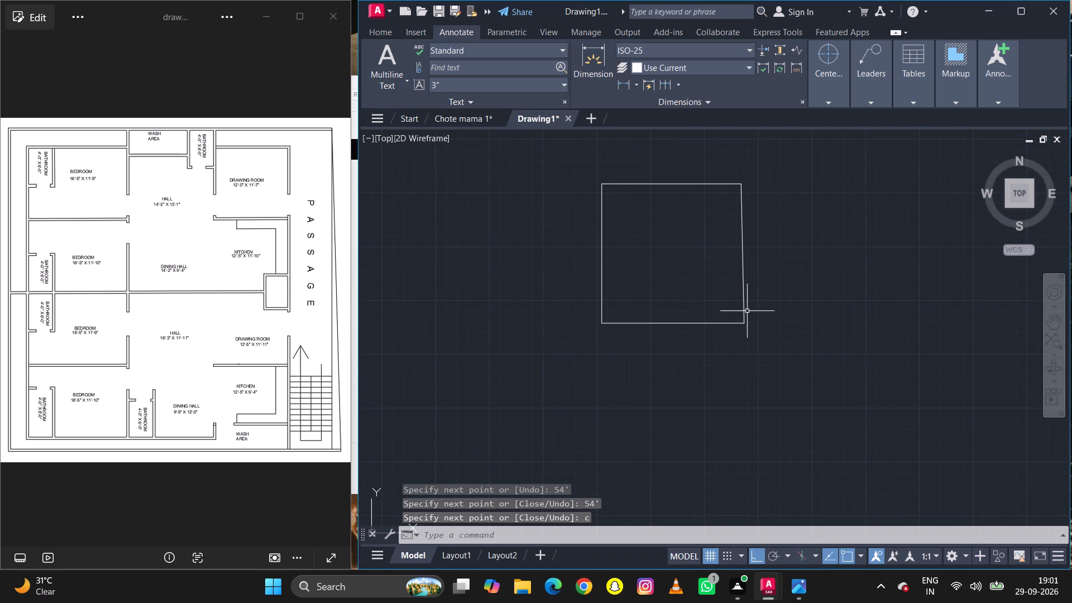
key("Escape")
key("Escape")
key("Escape")
key("Escape")
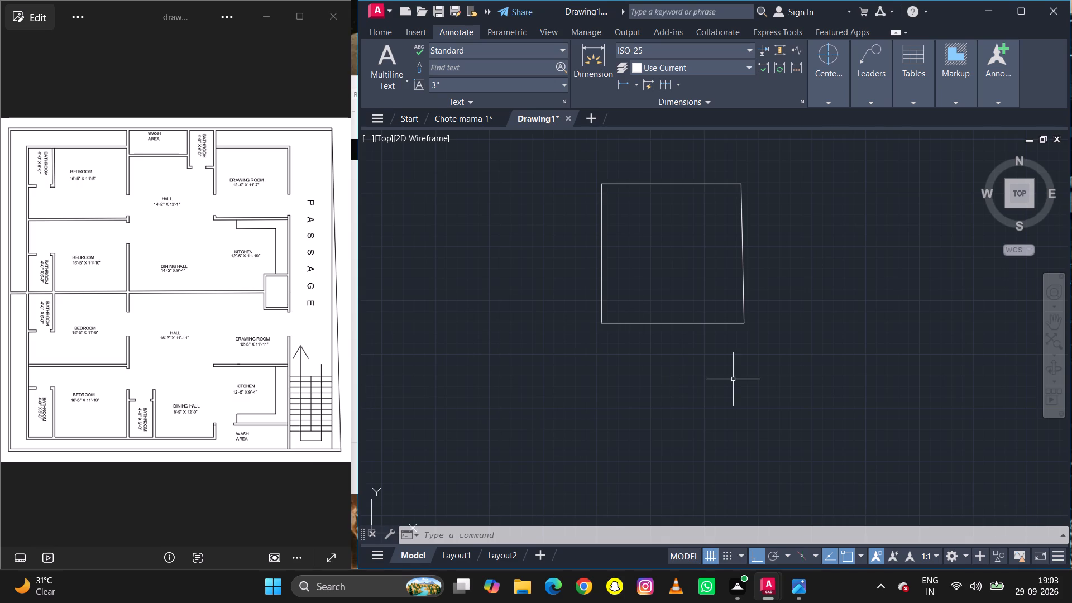
Offset the new boundary's left and top lines inward by 4.5".
scroll(684, 310, "up", 1)
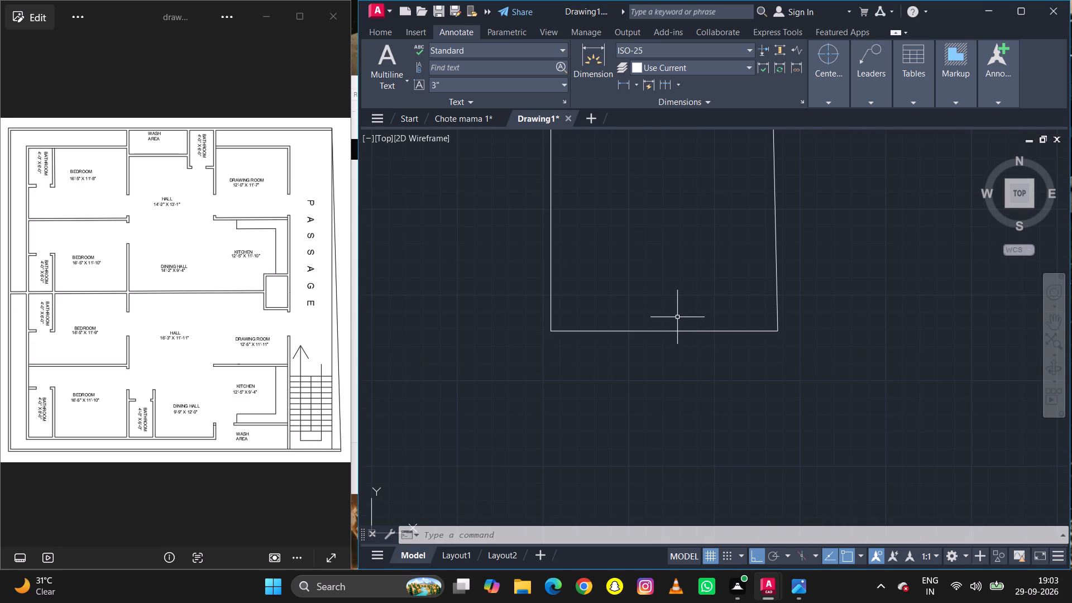
key("o")
key("space")
type("4.5")
key("space")
left_click(552, 296)
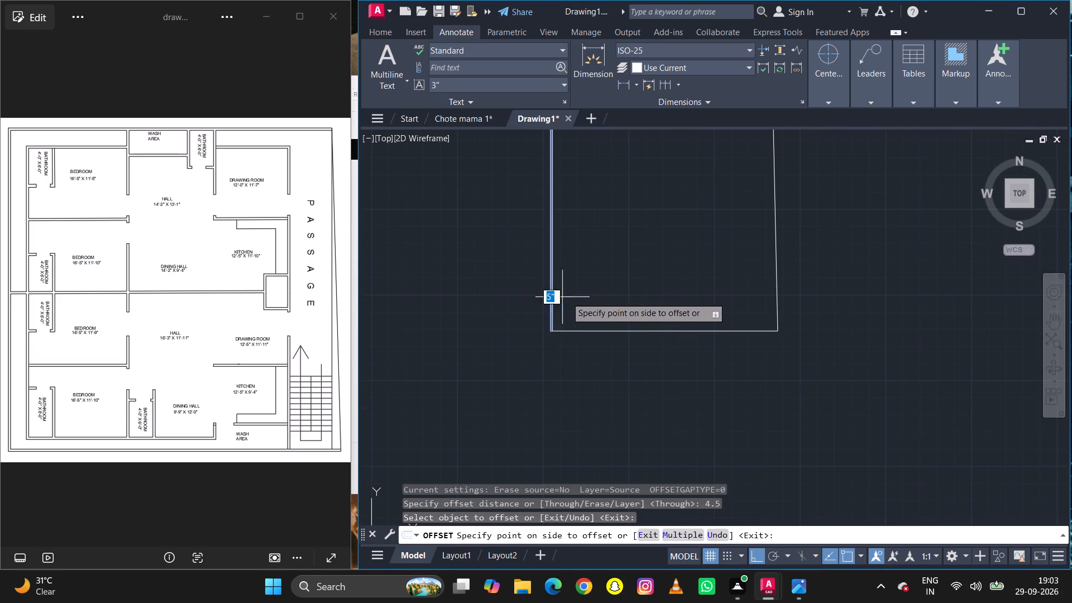
left_click(569, 296)
scroll(591, 338, "down", 2)
scroll(607, 237, "up", 2)
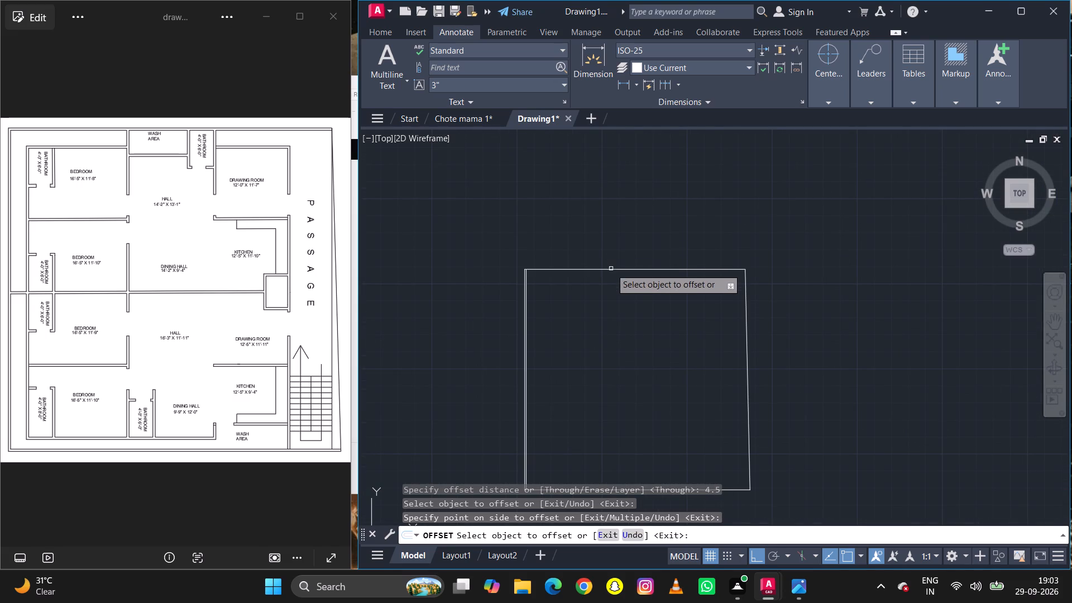
double_click(611, 269)
double_click(609, 285)
scroll(650, 286, "down", 2)
key("Escape")
scroll(698, 374, "up", 3)
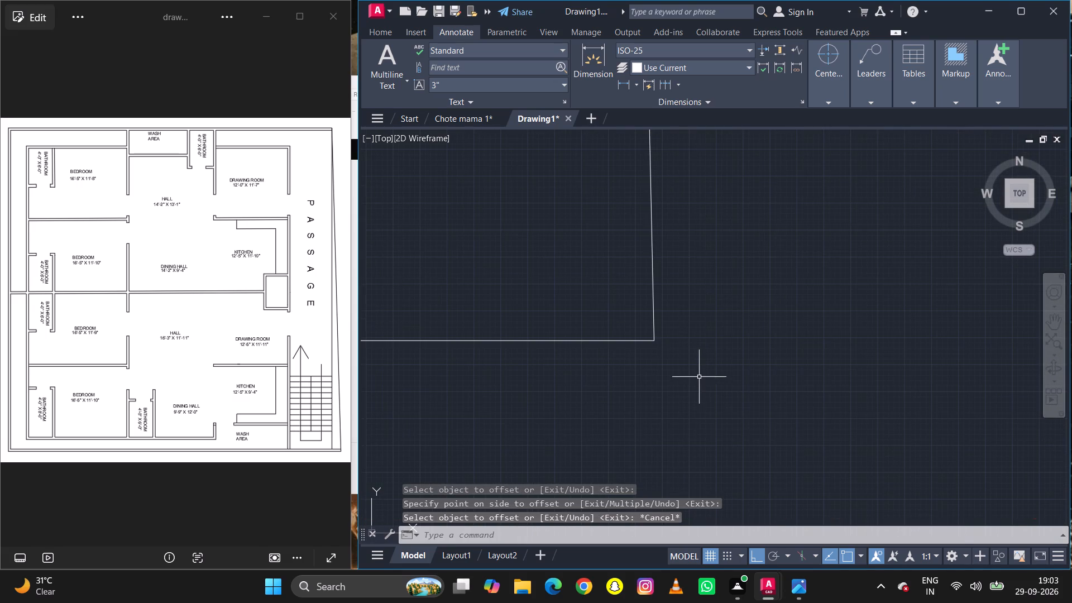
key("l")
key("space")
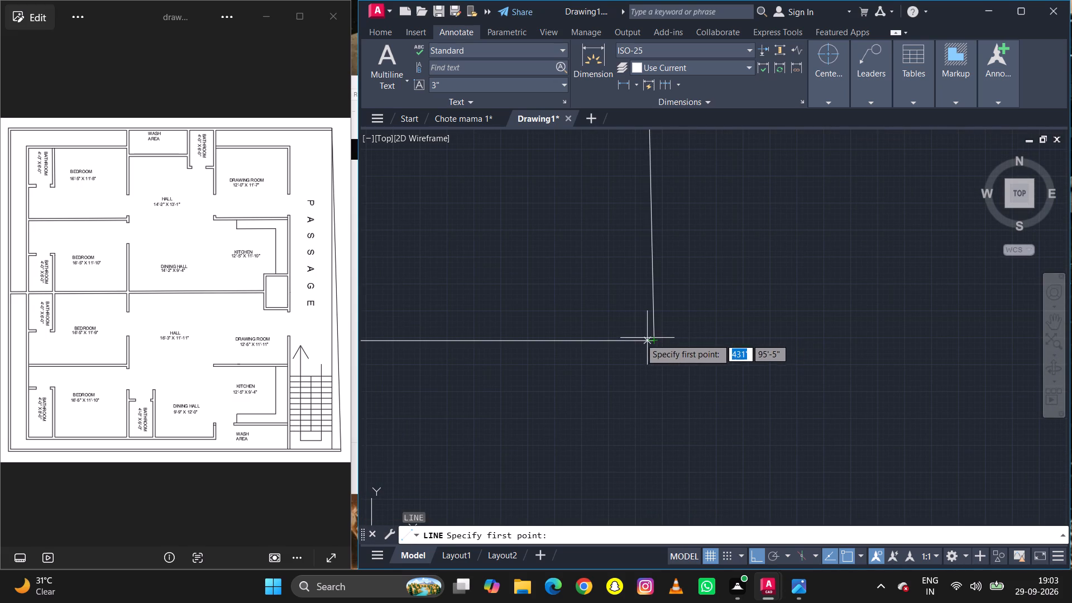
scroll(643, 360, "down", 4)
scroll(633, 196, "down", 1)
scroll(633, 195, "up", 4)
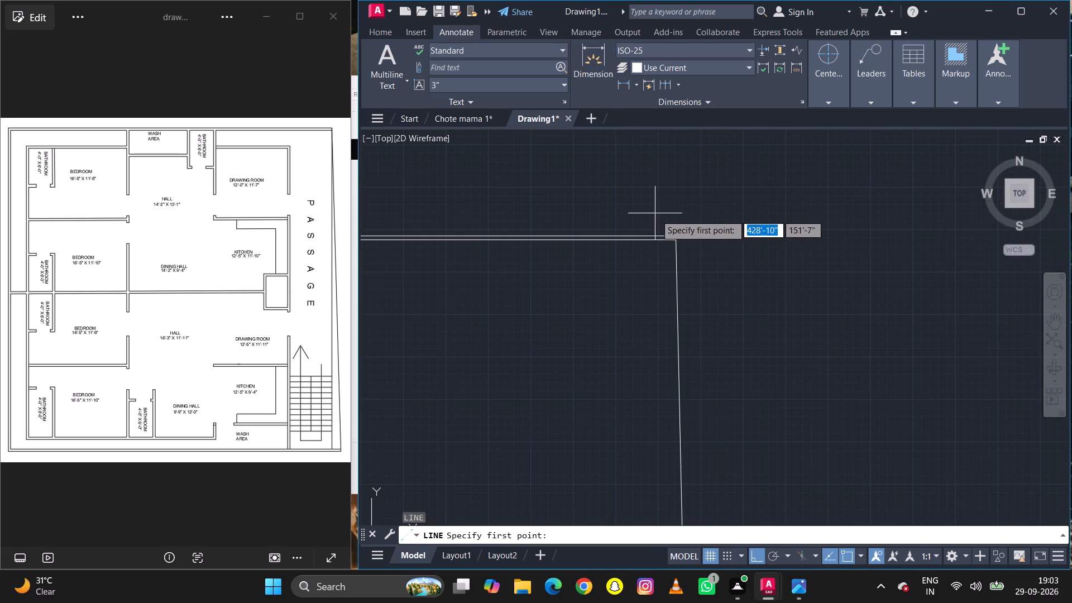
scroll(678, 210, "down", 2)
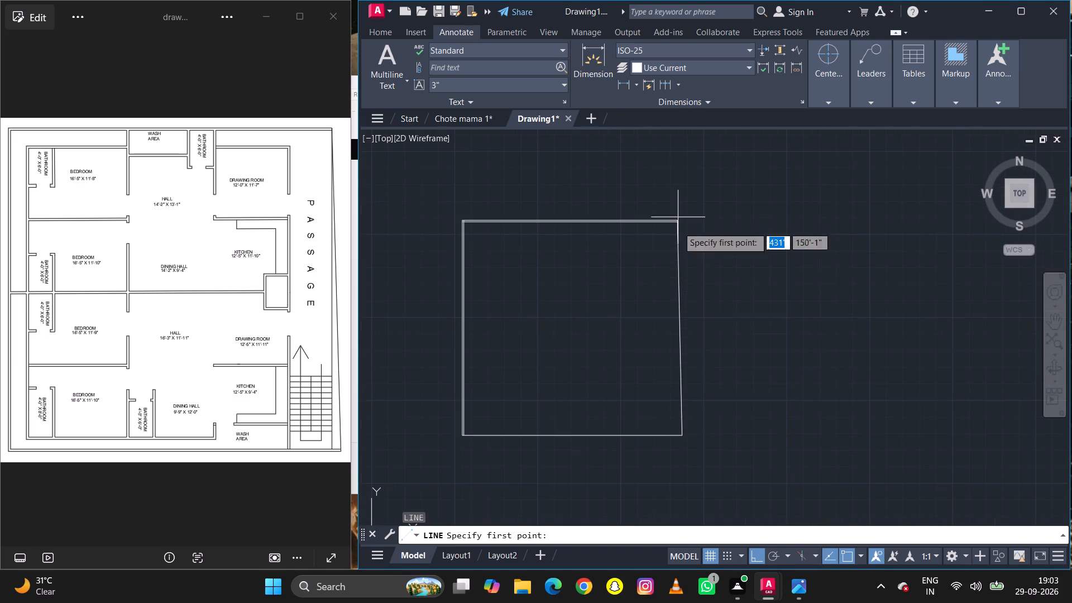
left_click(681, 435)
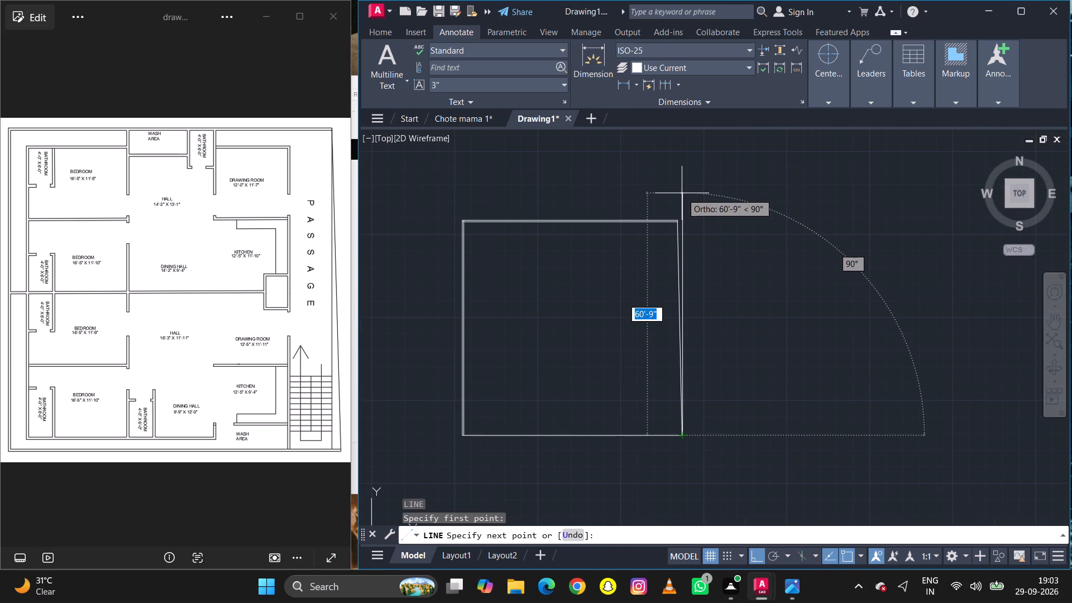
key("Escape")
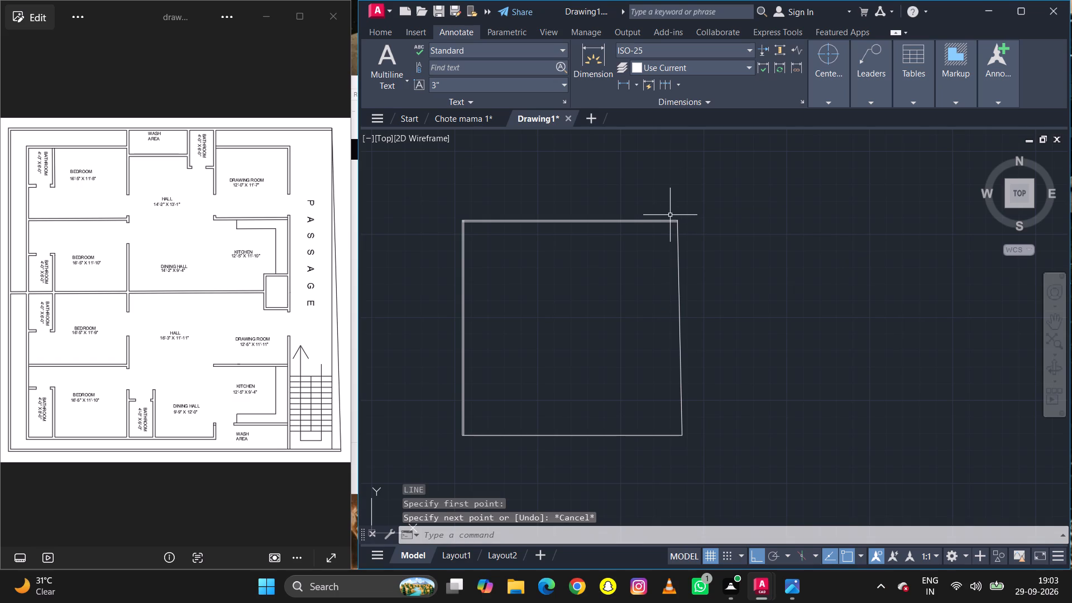
Draw a vertical 54' line from the boundary's top-right corner straight down to its bottom line.
type("l")
key("space")
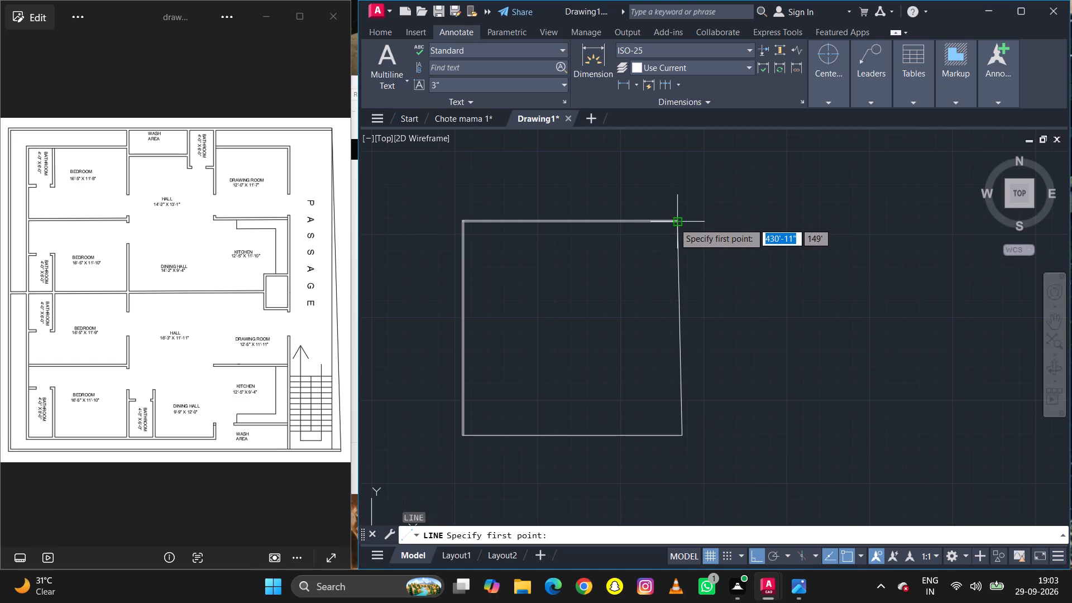
scroll(674, 223, "up", 6)
left_click(683, 231)
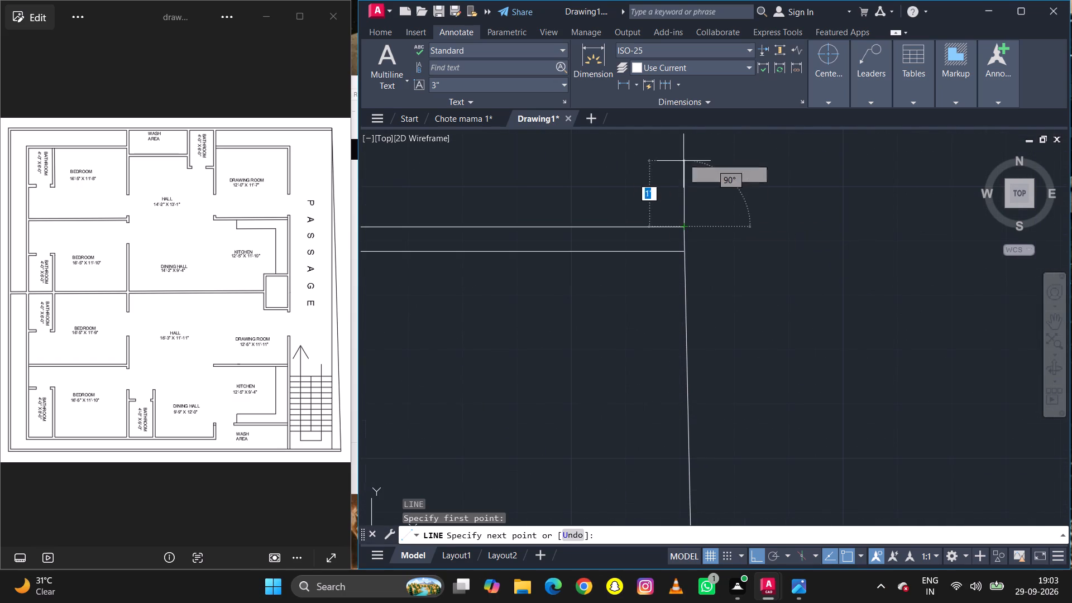
scroll(682, 167, "down", 8)
scroll(676, 420, "up", 3)
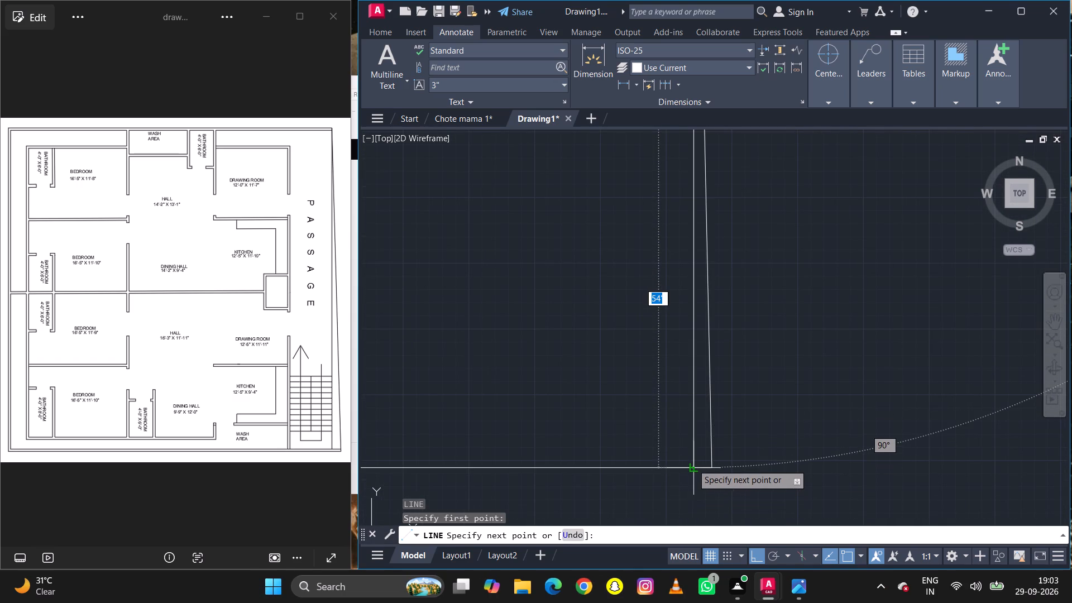
left_click(692, 464)
scroll(823, 423, "down", 1)
key("Escape")
scroll(832, 413, "down", 2)
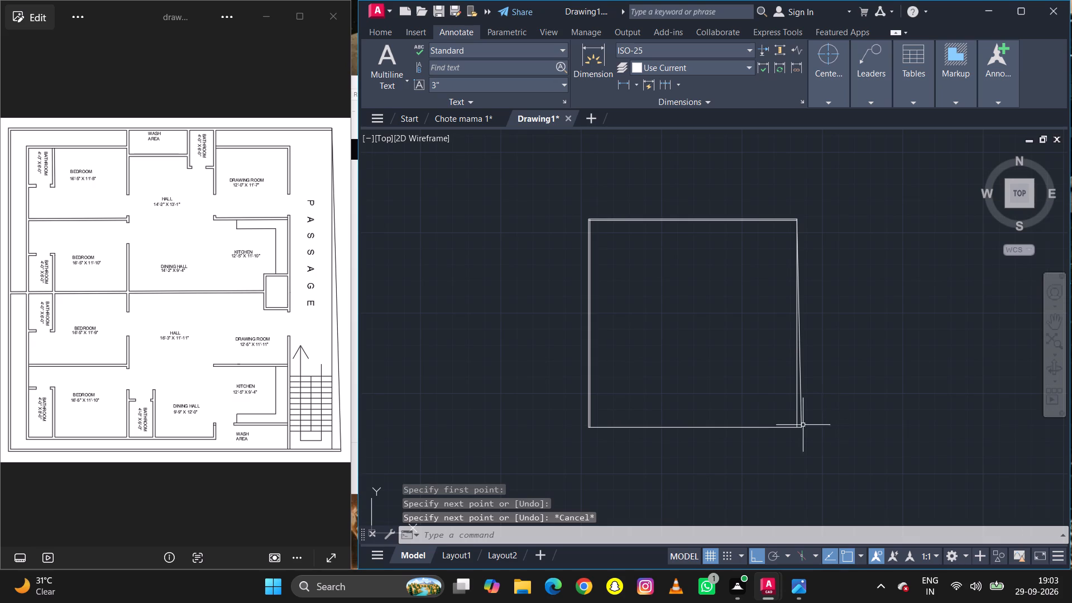
Offset the boundary's bottom line inward by 4.5".
key("o")
key("space")
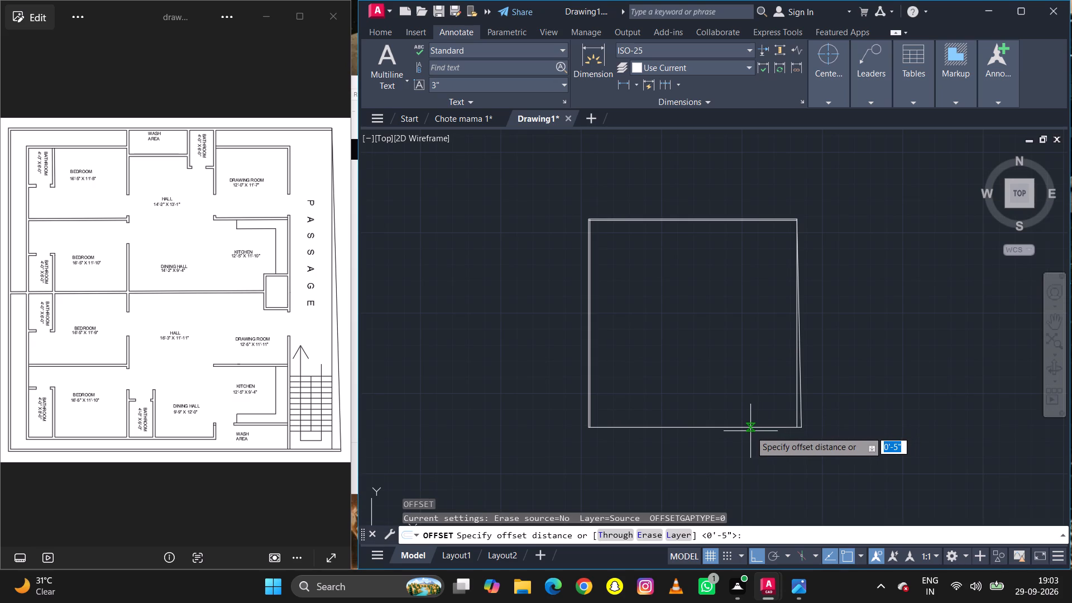
type("4.5")
key("space")
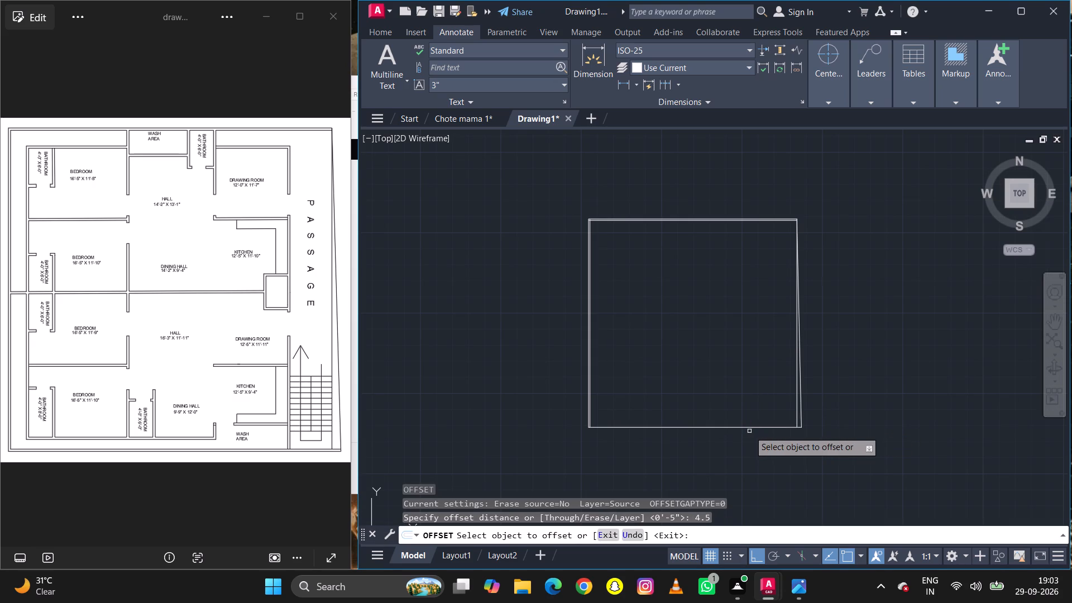
left_click(747, 428)
left_click(740, 401)
key("Escape")
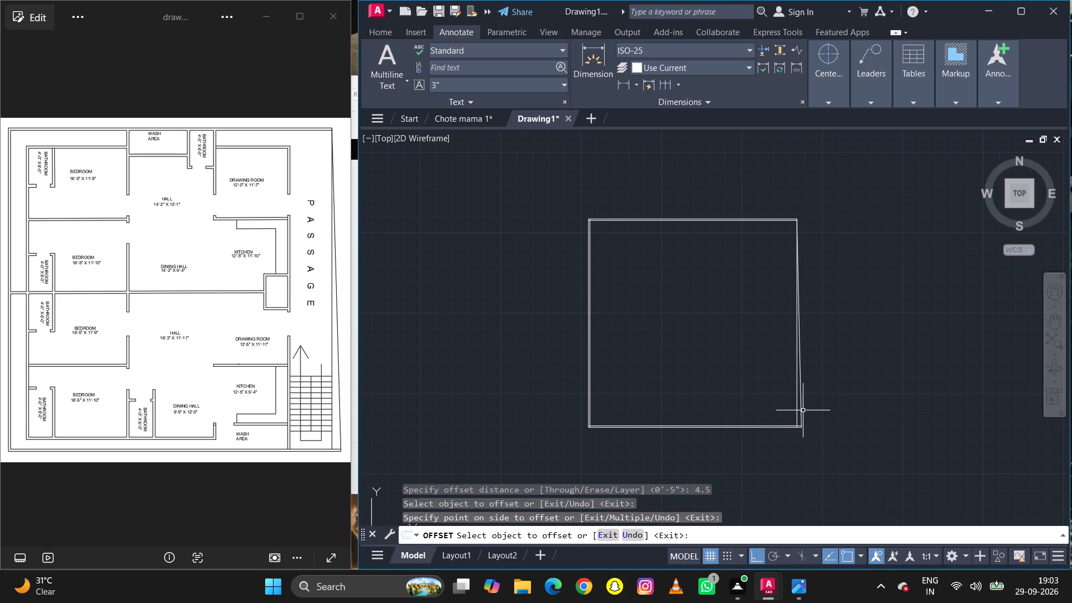
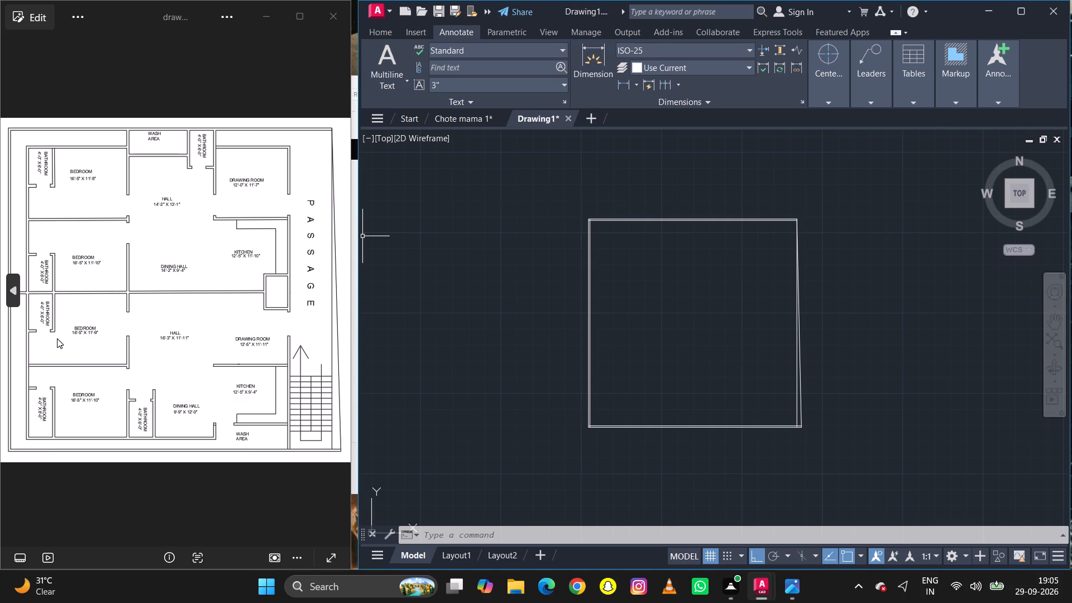
On the existing plan's overall bottom dimension, move the left extension-line origin out to the outer wall line.
scroll(548, 361, "down", 3)
scroll(588, 366, "up", 1)
scroll(594, 367, "down", 2)
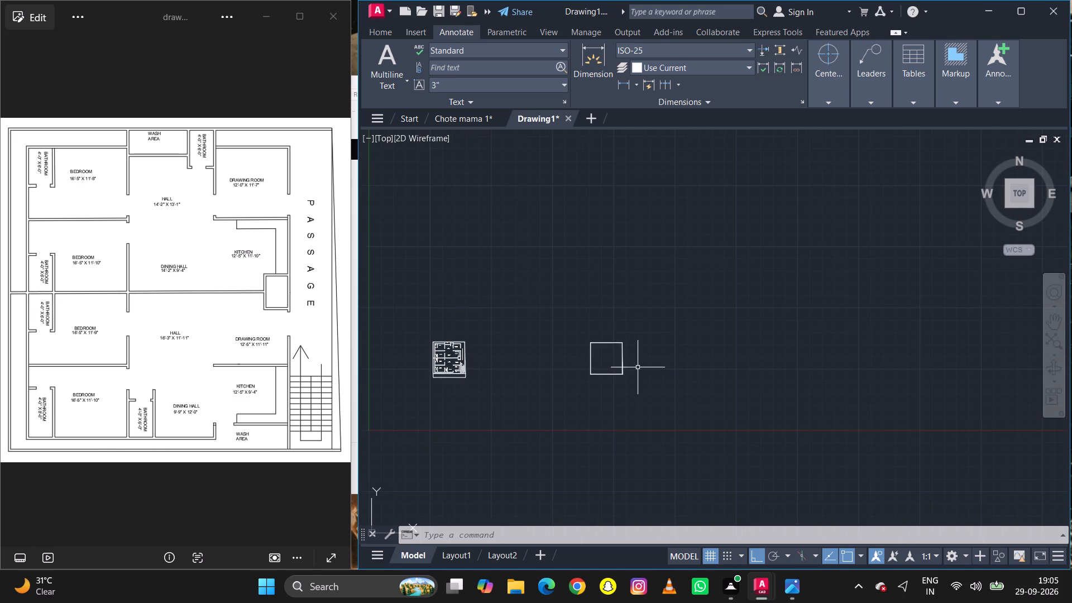
scroll(459, 370, "up", 5)
scroll(503, 391, "down", 3)
scroll(565, 391, "up", 1)
scroll(568, 391, "down", 1)
scroll(499, 399, "up", 2)
scroll(488, 399, "down", 1)
scroll(483, 399, "up", 2)
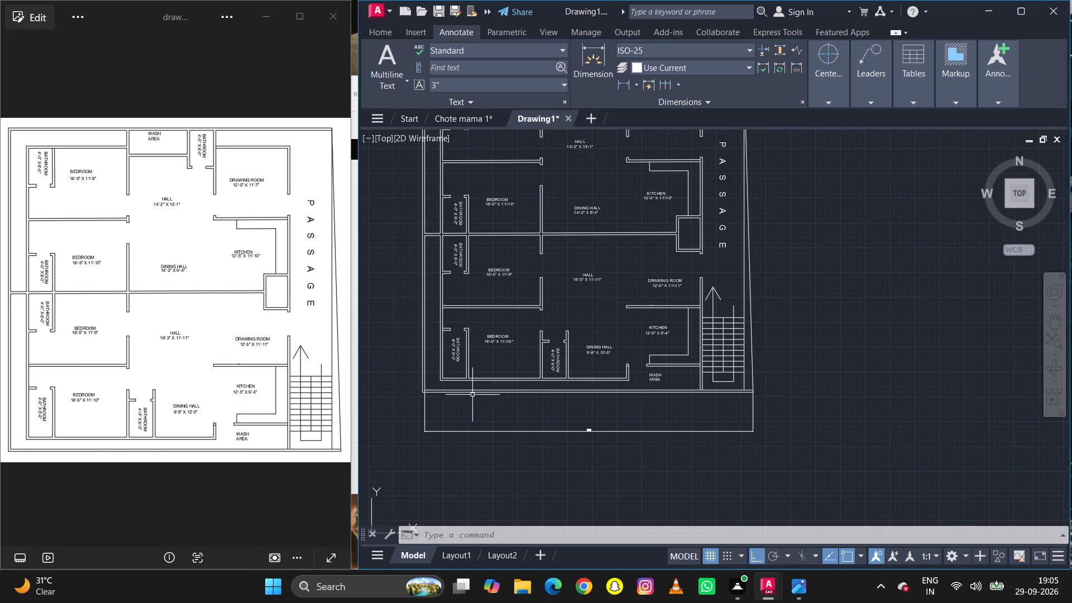
scroll(422, 374, "up", 2)
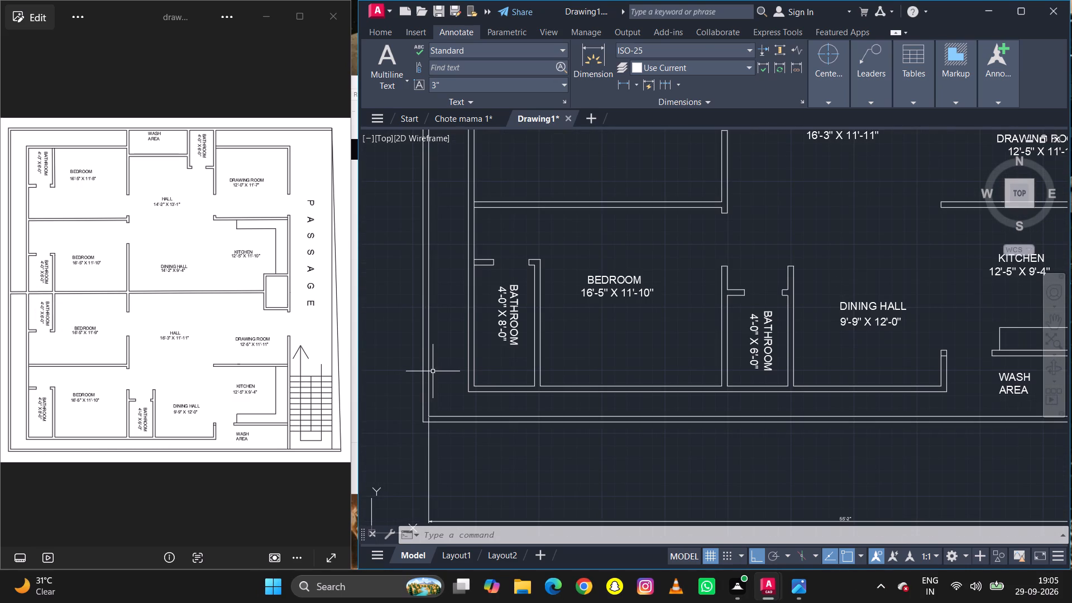
scroll(440, 358, "down", 3)
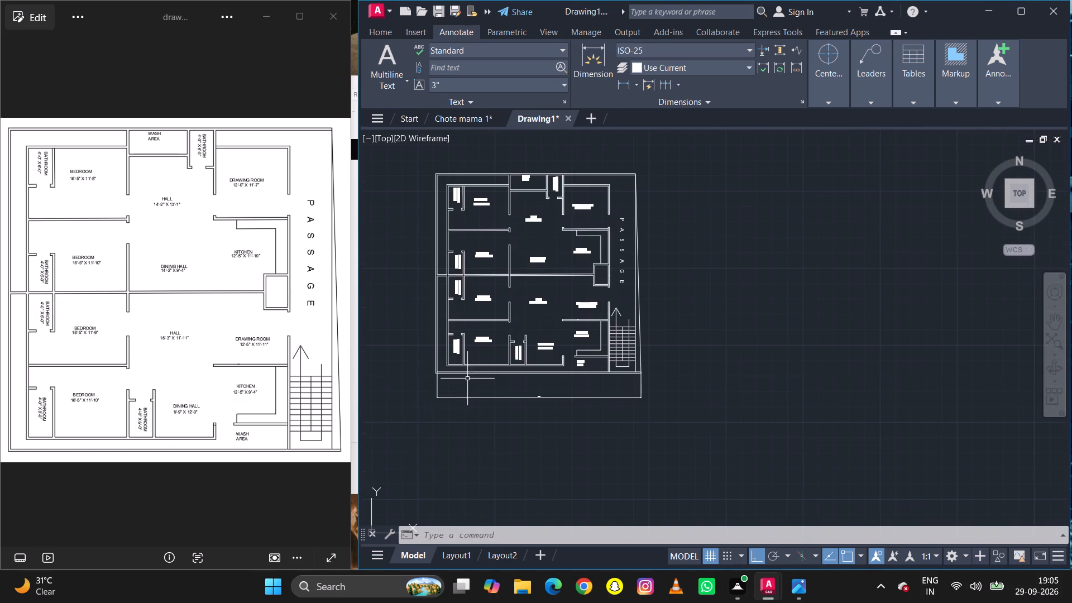
scroll(475, 382, "up", 2)
scroll(576, 370, "down", 2)
scroll(477, 368, "up", 3)
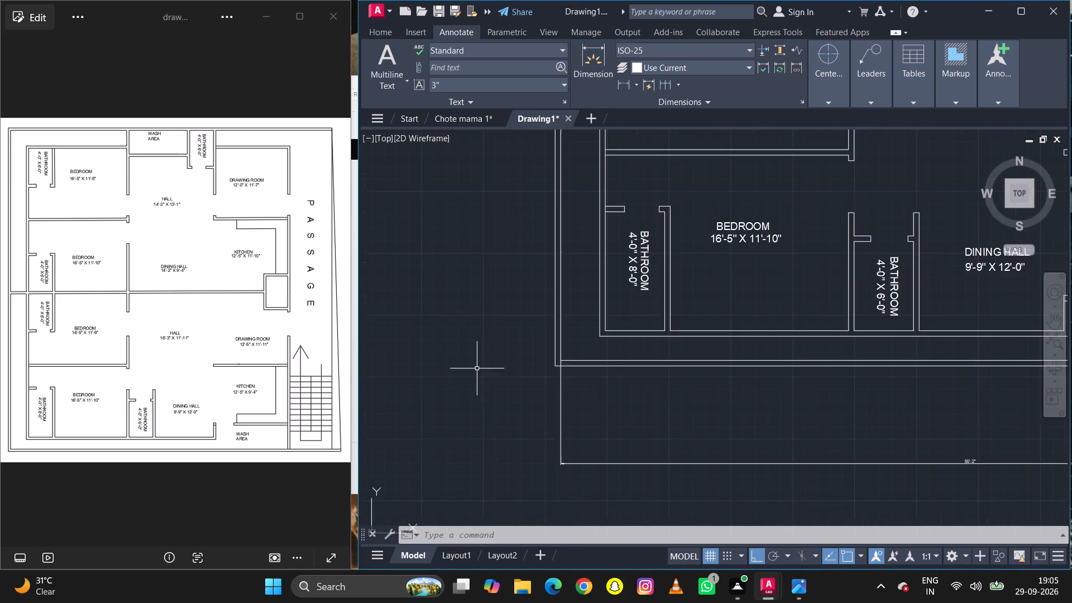
scroll(477, 368, "up", 2)
scroll(585, 365, "down", 1)
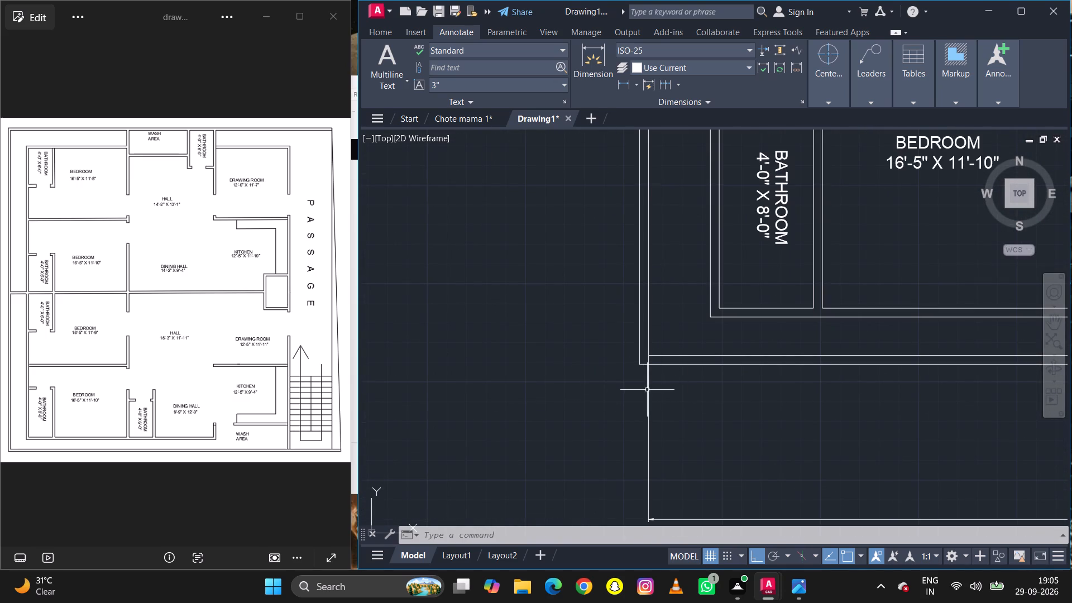
left_click(647, 390)
left_click(650, 358)
left_click_drag(650, 358, 640, 358)
left_click(640, 358)
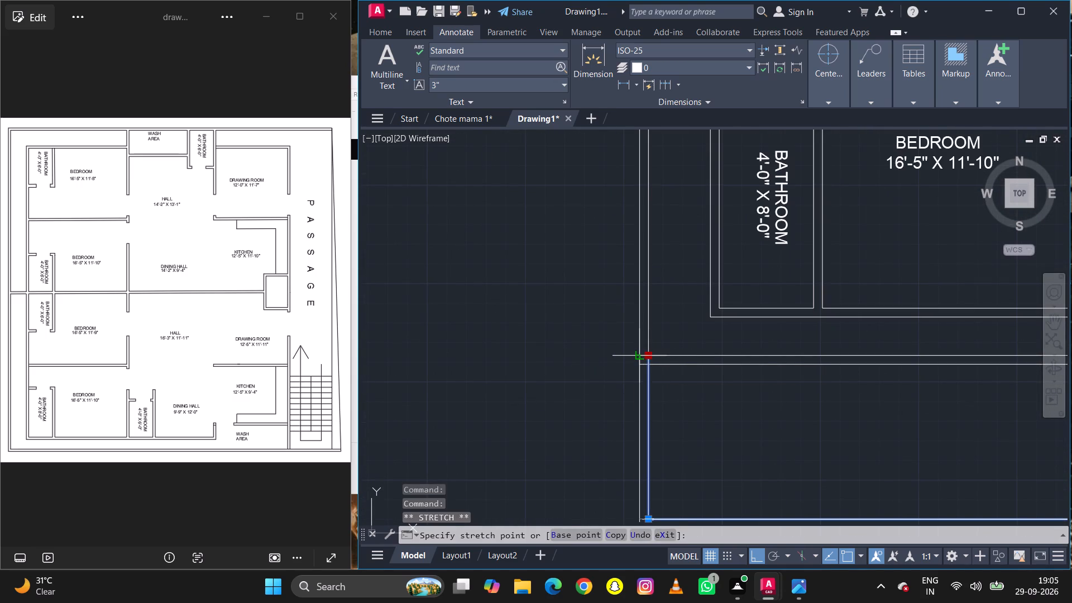
scroll(535, 354, "down", 1)
scroll(1007, 468, "up", 2)
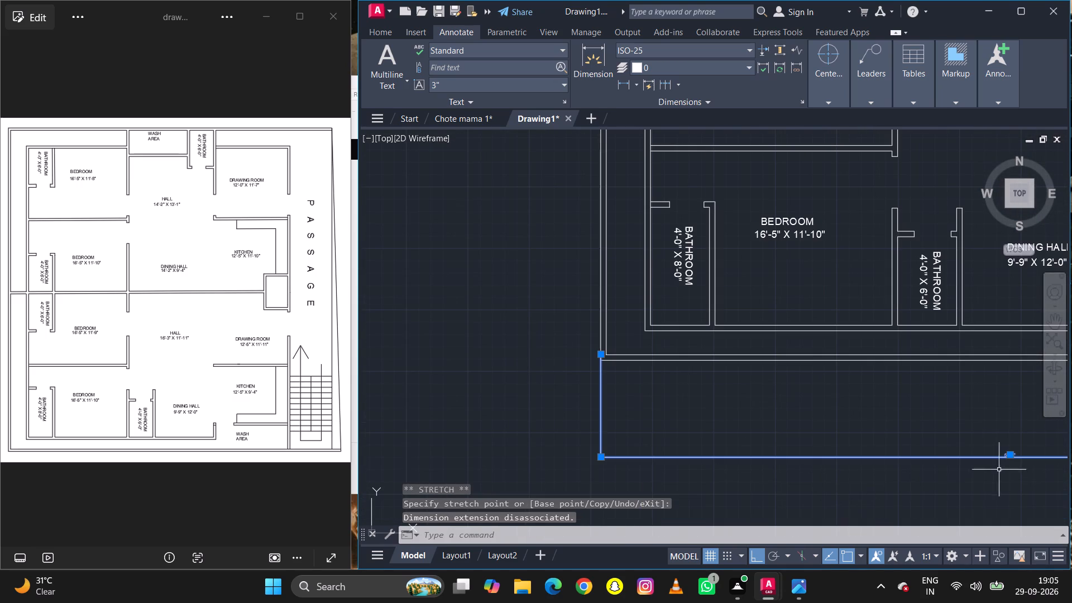
scroll(1007, 468, "up", 2)
scroll(913, 448, "down", 4)
scroll(702, 399, "down", 1)
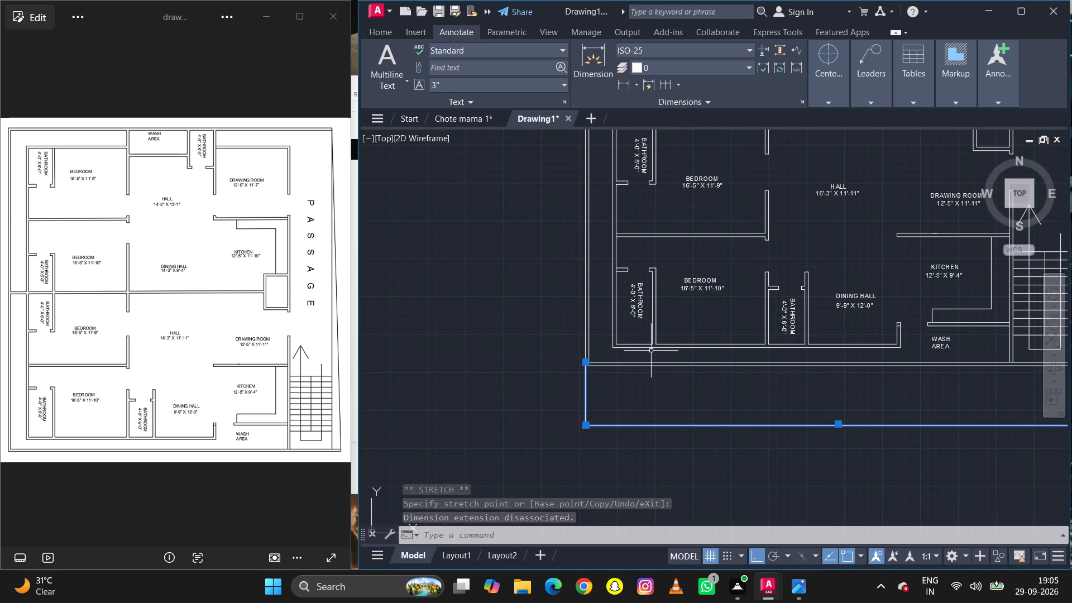
key("Escape")
Measure the horizontal gap between the left boundary's inner line and the bathroom's outer wall with a linear dimension, and delete that dimension.
scroll(620, 358, "up", 3)
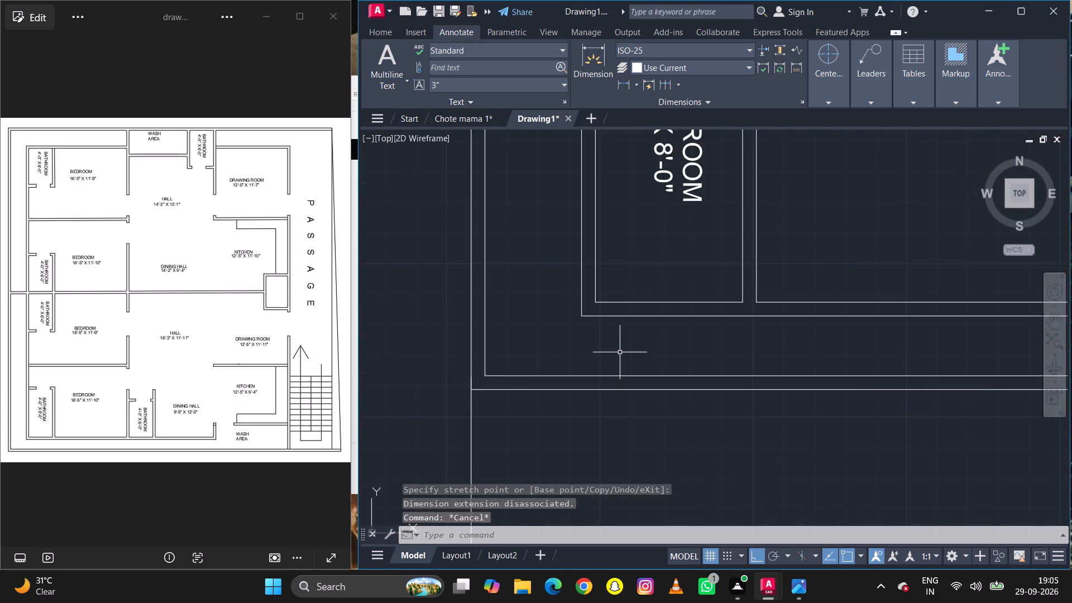
scroll(620, 352, "down", 1)
type("dl")
type("i")
key("space")
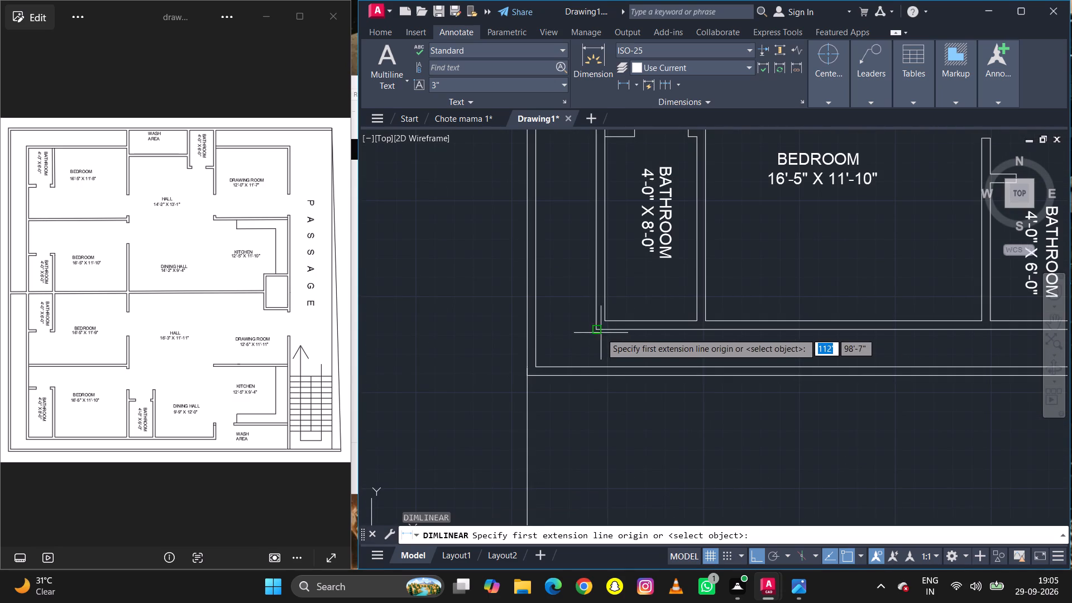
left_click(597, 329)
left_click(537, 328)
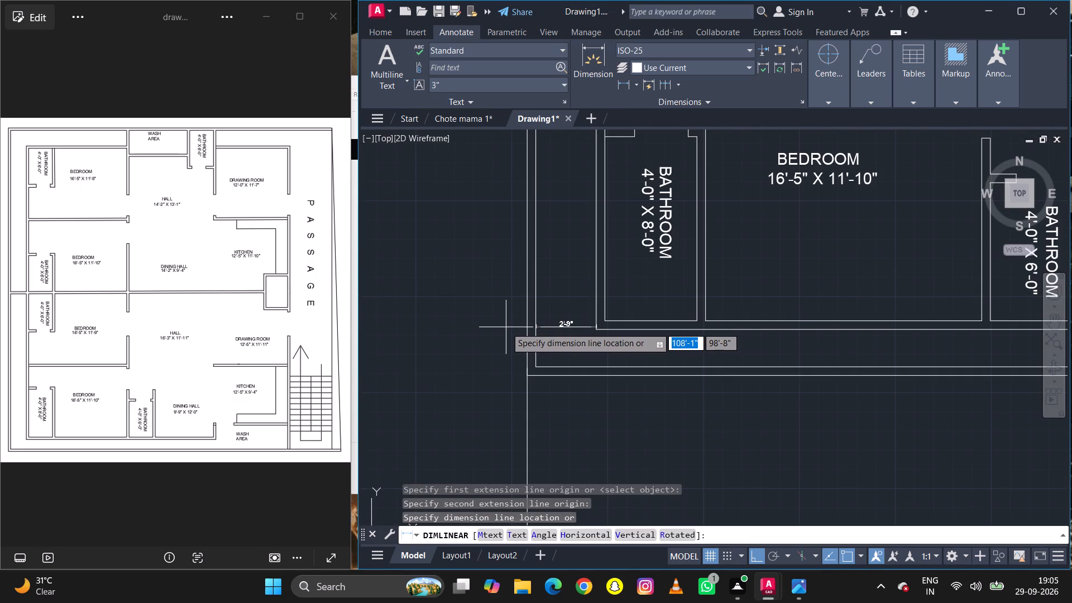
double_click(508, 320)
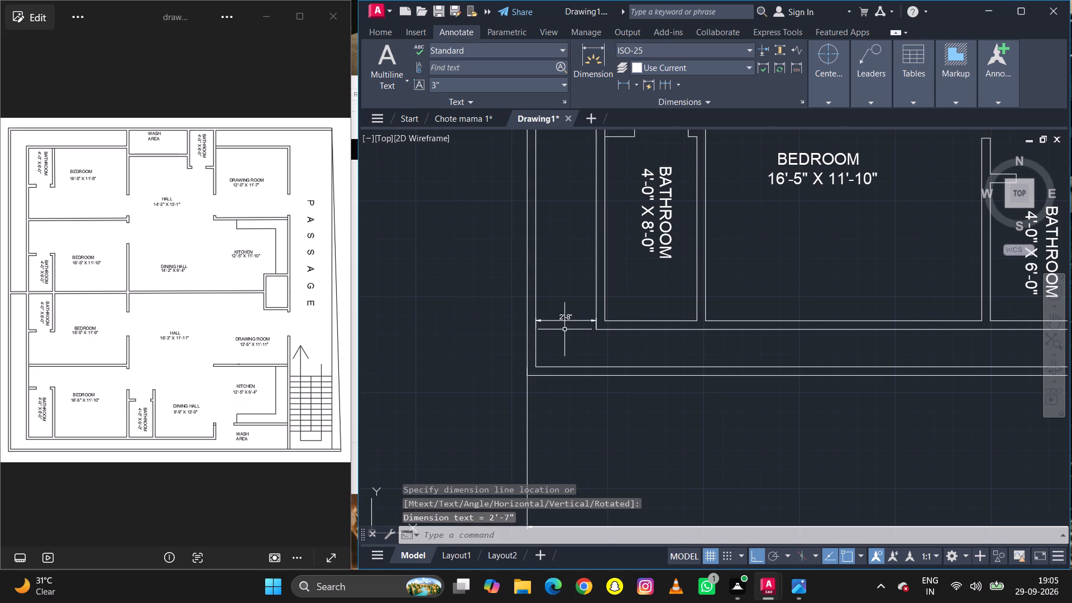
left_click(564, 323)
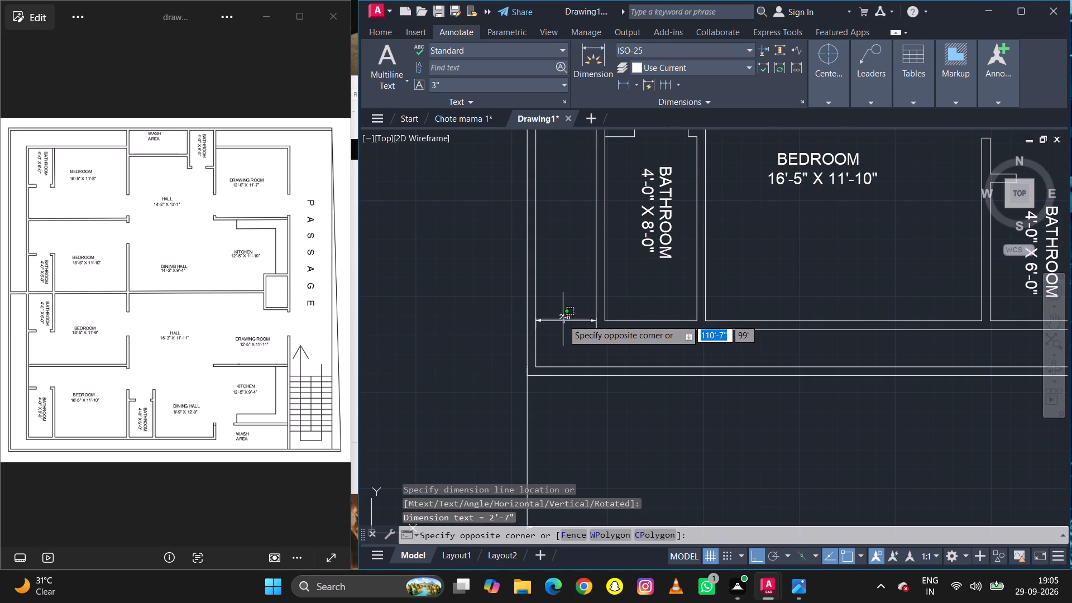
left_click(563, 319)
key("Delete")
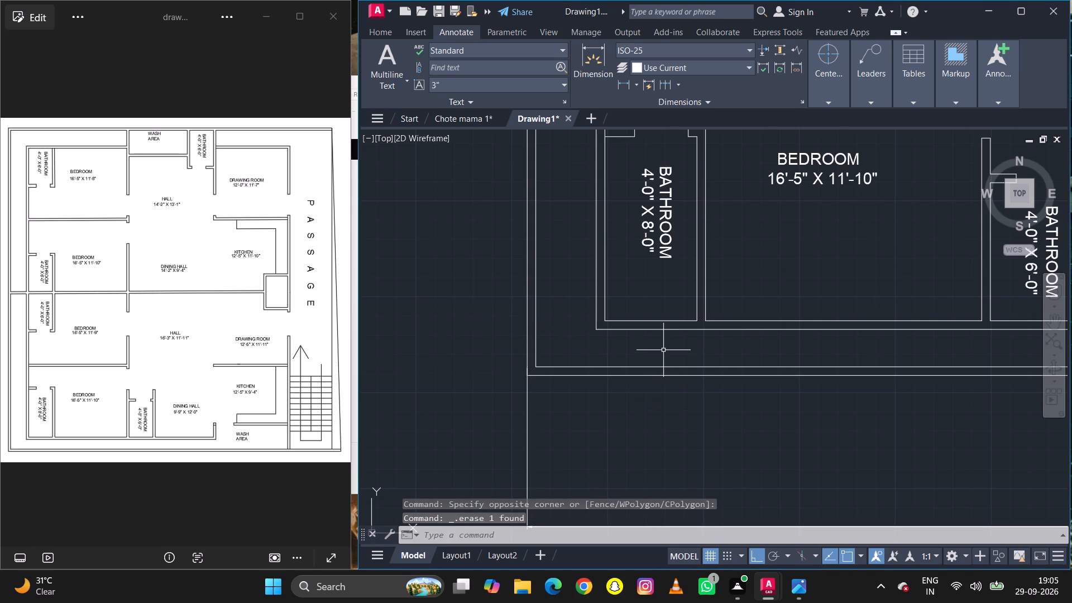
Add a vertical linear dimension from the building's bottom-left corner to the bottom boundary's inner line on the existing plan.
key("d")
key("l")
key("i")
key("space")
double_click(599, 330)
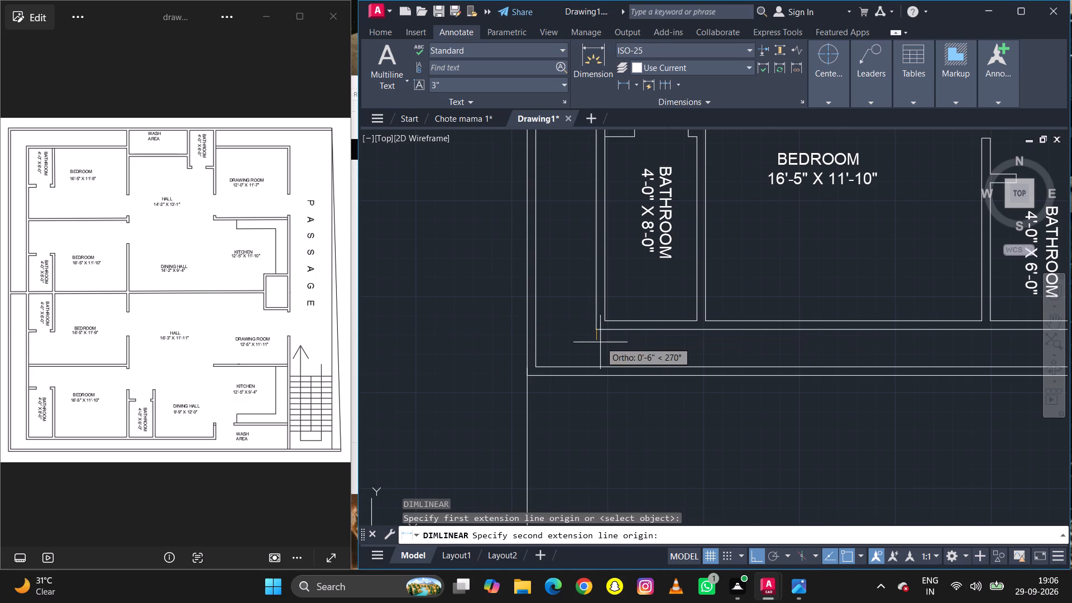
left_click(597, 366)
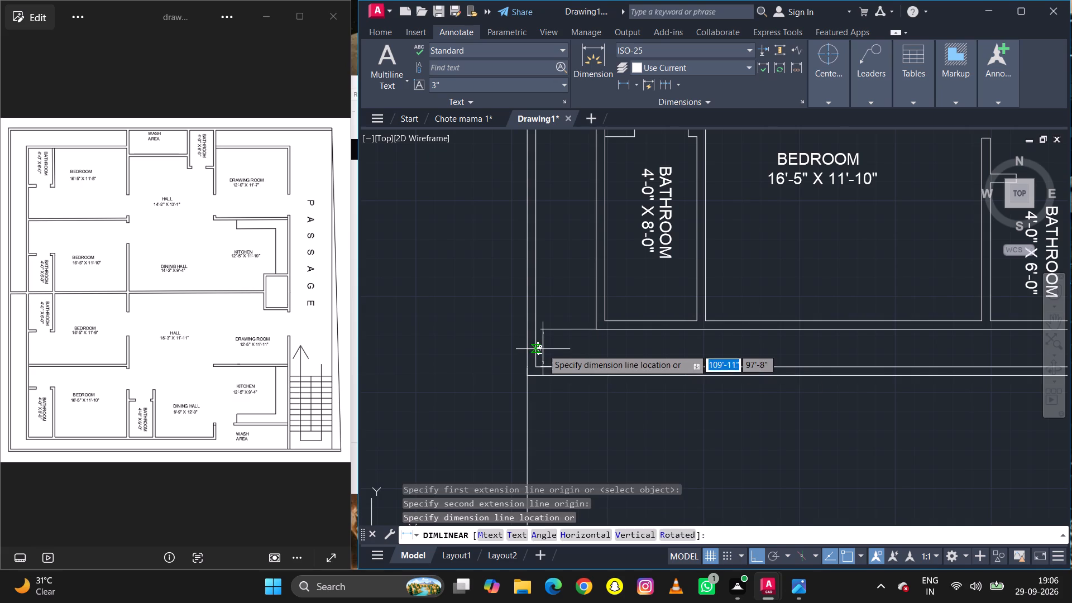
double_click(561, 351)
key("Escape")
Add a vertical linear dimension beside the wash area, between the top boundary's inner line and the bedroom's top wall.
scroll(553, 346, "down", 2)
scroll(551, 348, "up", 1)
scroll(551, 348, "down", 4)
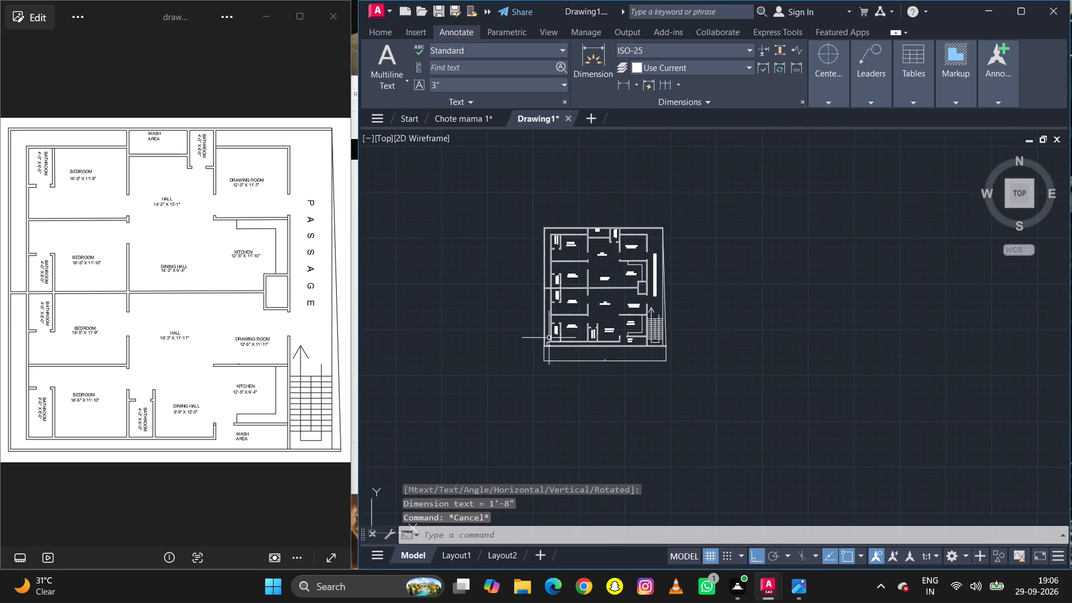
scroll(575, 234, "up", 5)
scroll(575, 243, "down", 2)
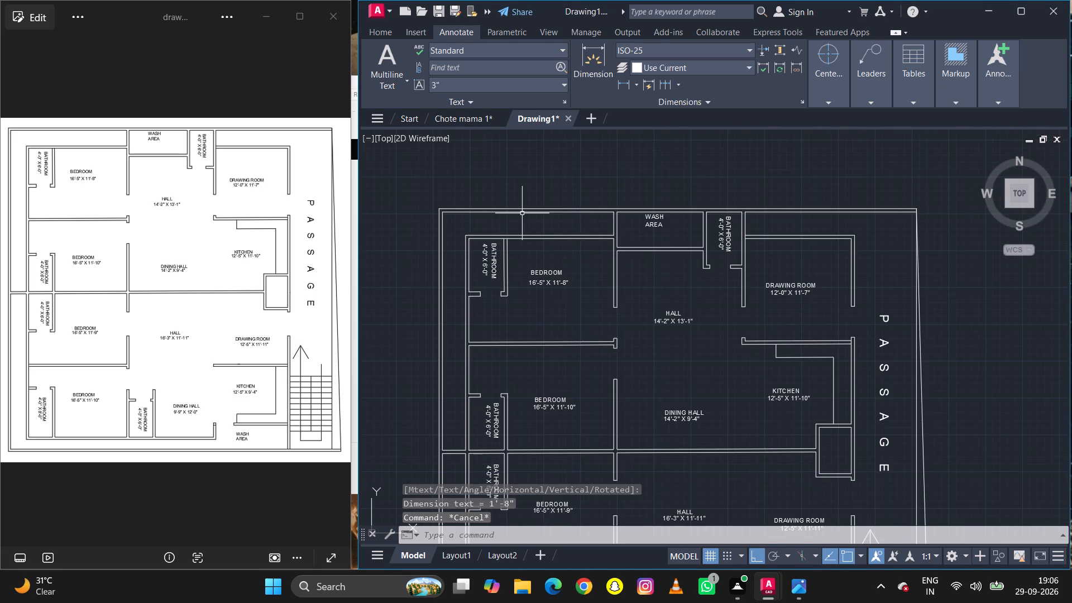
scroll(522, 213, "up", 2)
key("d")
key("l")
key("i")
key("space")
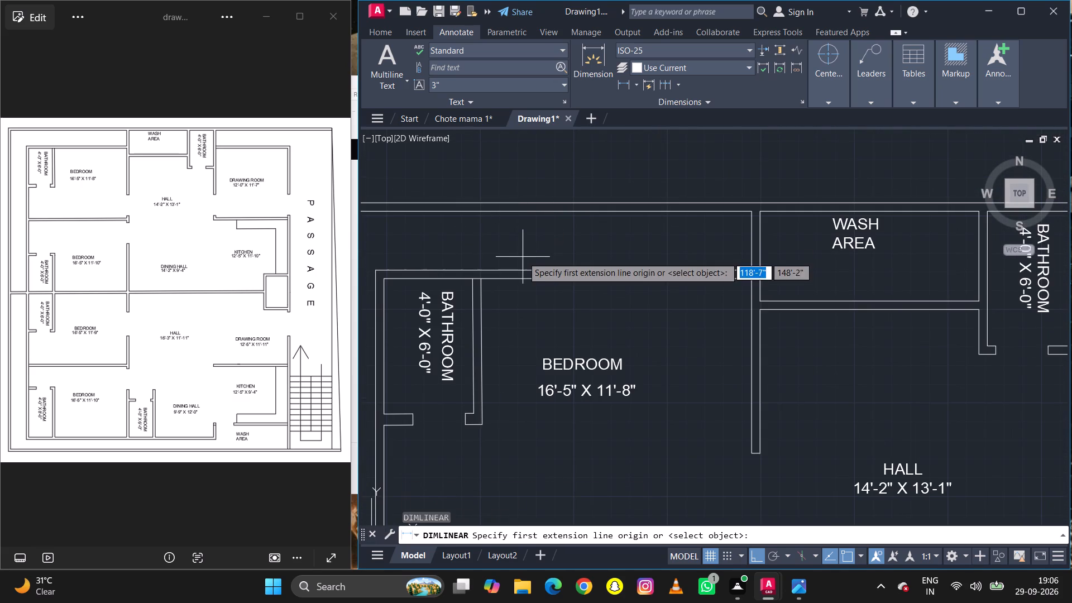
left_click(752, 215)
left_click(752, 267)
left_click(718, 265)
scroll(716, 252, "up", 2)
scroll(716, 252, "down", 6)
scroll(822, 255, "up", 4)
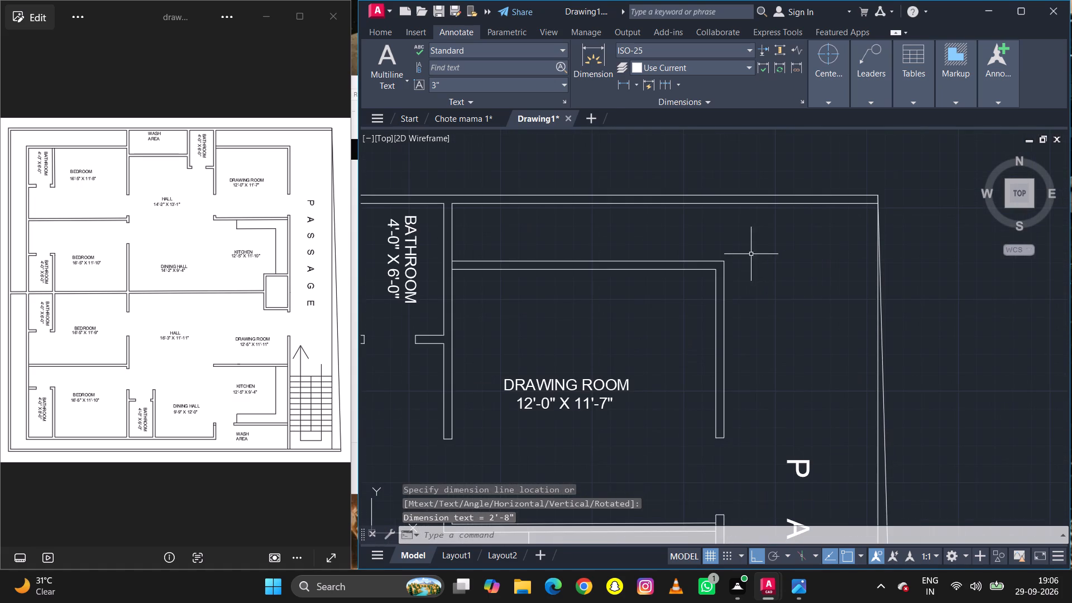
key("Escape")
Delete the inner left line of the new boundary.
scroll(674, 254, "down", 5)
scroll(724, 321, "up", 4)
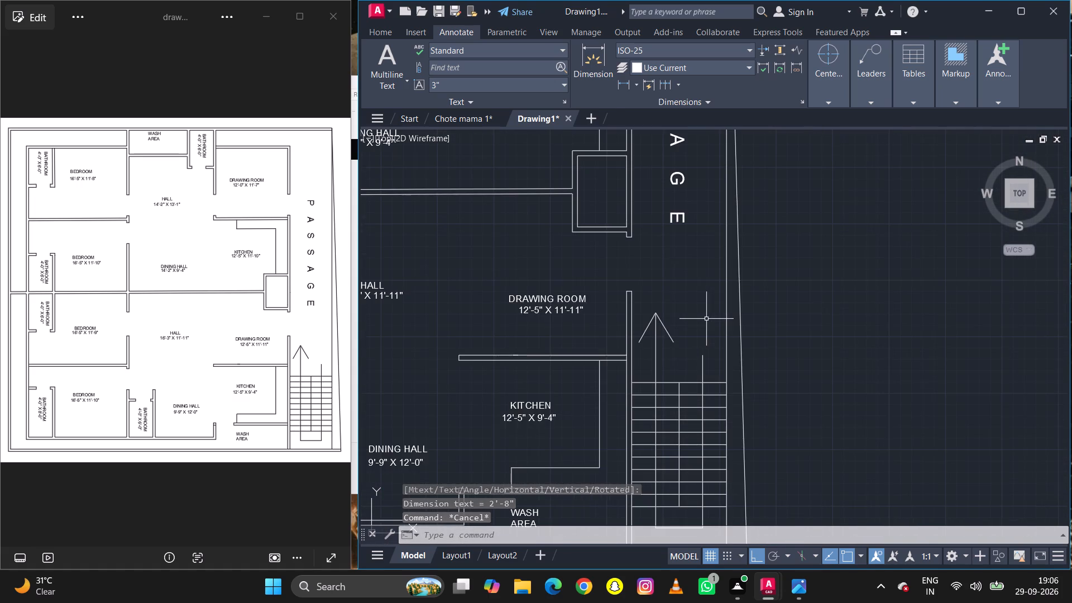
scroll(691, 316, "down", 5)
scroll(386, 320, "down", 4)
scroll(605, 324, "up", 3)
scroll(568, 342, "down", 2)
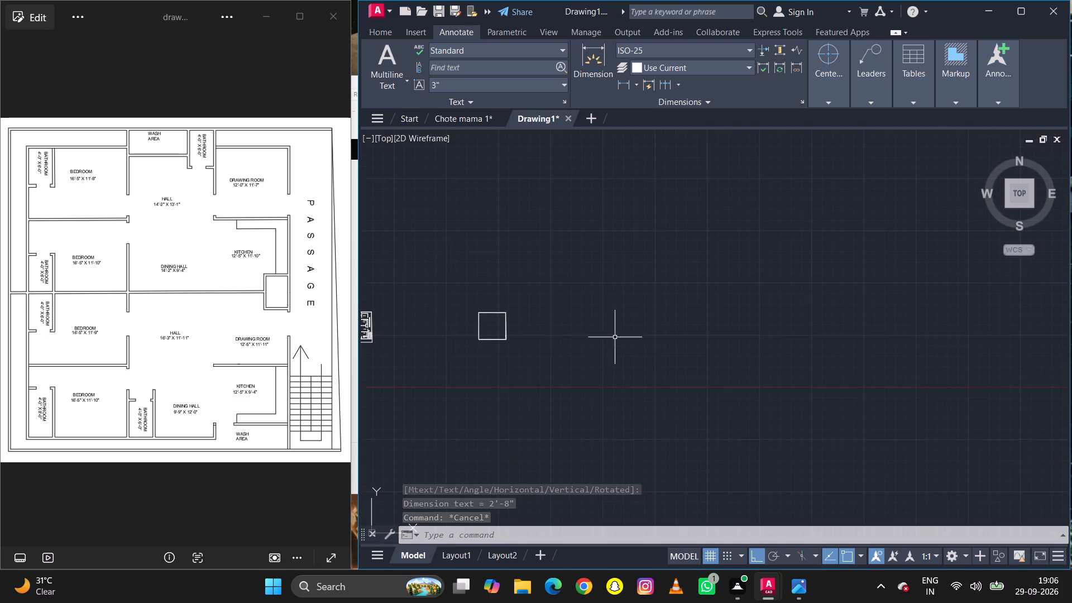
scroll(405, 322, "up", 2)
scroll(639, 327, "up", 3)
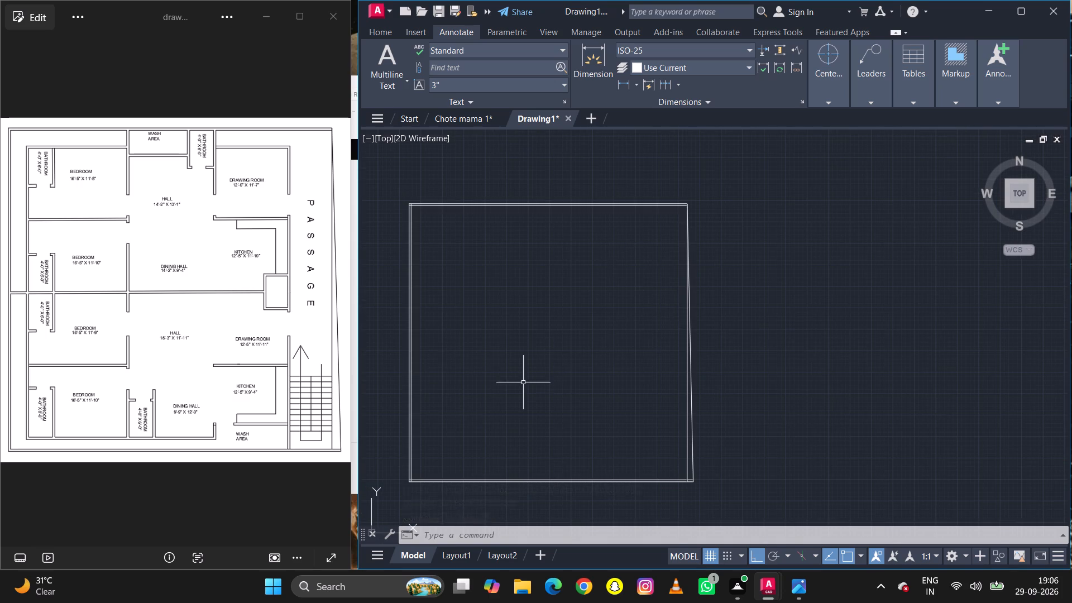
scroll(598, 399, "down", 1)
scroll(538, 401, "up", 3)
scroll(490, 414, "down", 2)
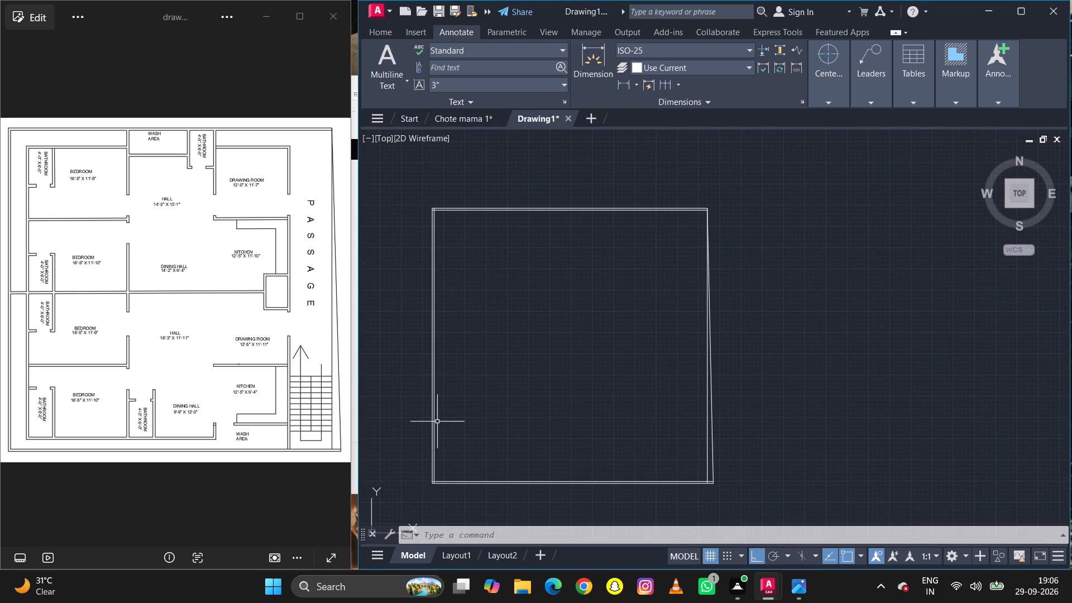
left_click(435, 422)
key("Delete")
Offset the new boundary's left line outward by the existing 4.5" distance.
scroll(420, 496, "up", 1)
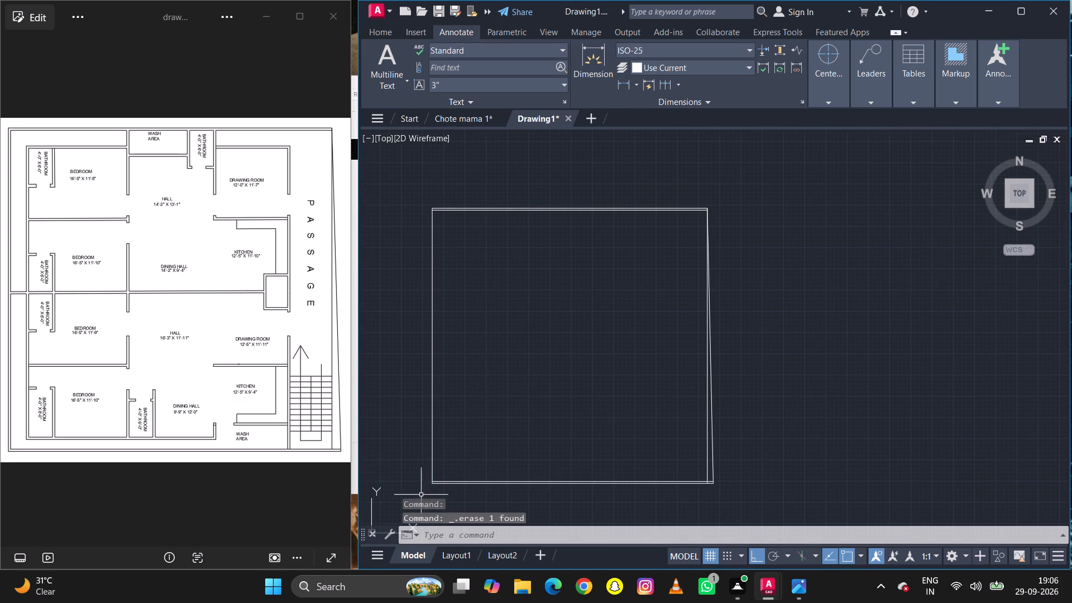
type("ex")
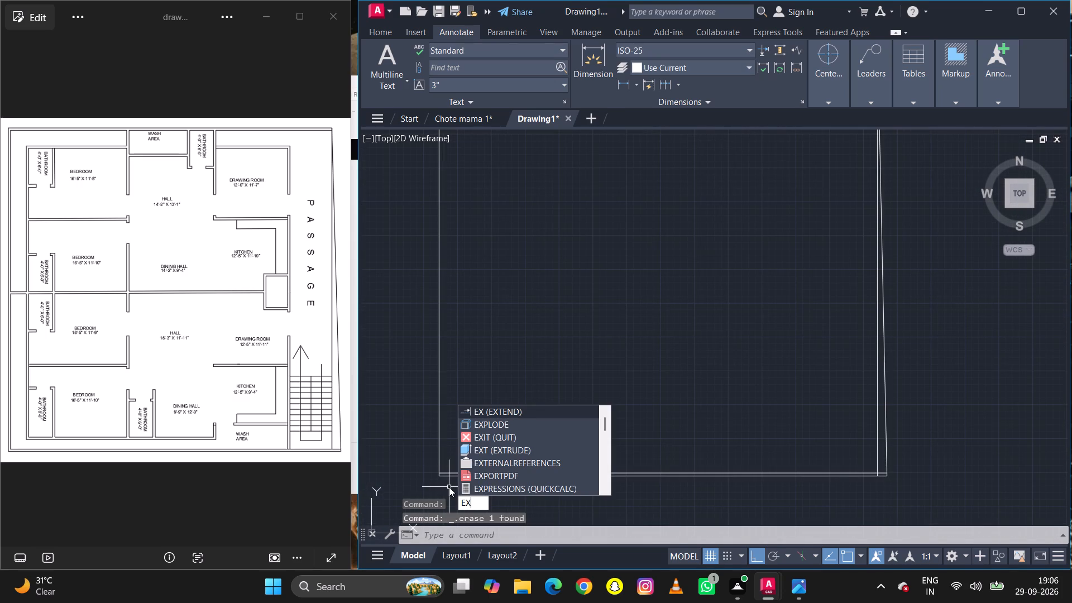
key("Escape")
key("o")
key("space")
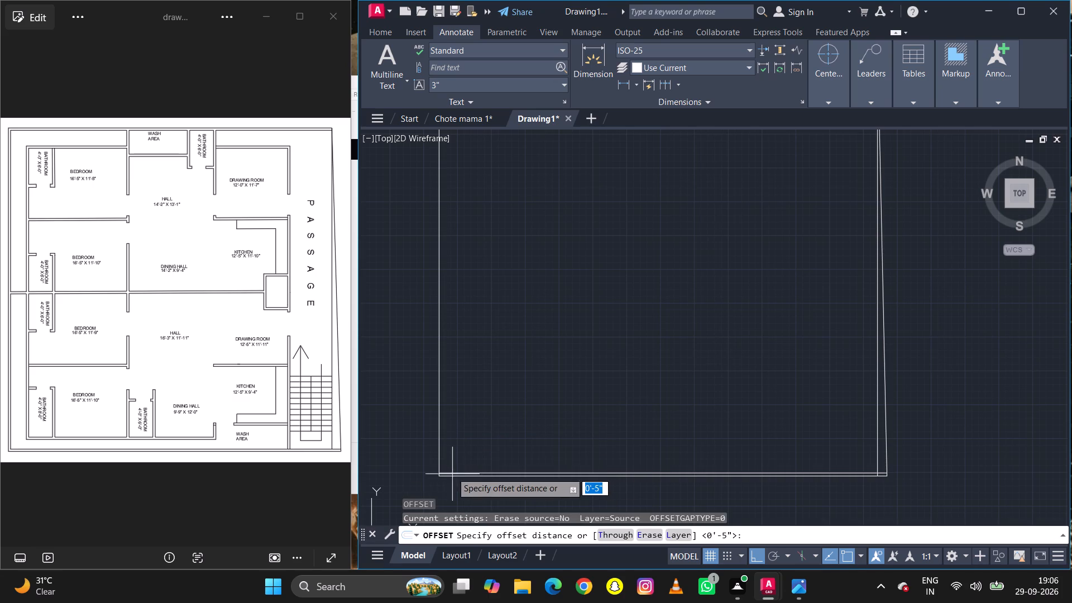
key("space")
double_click(440, 453)
left_click(432, 456)
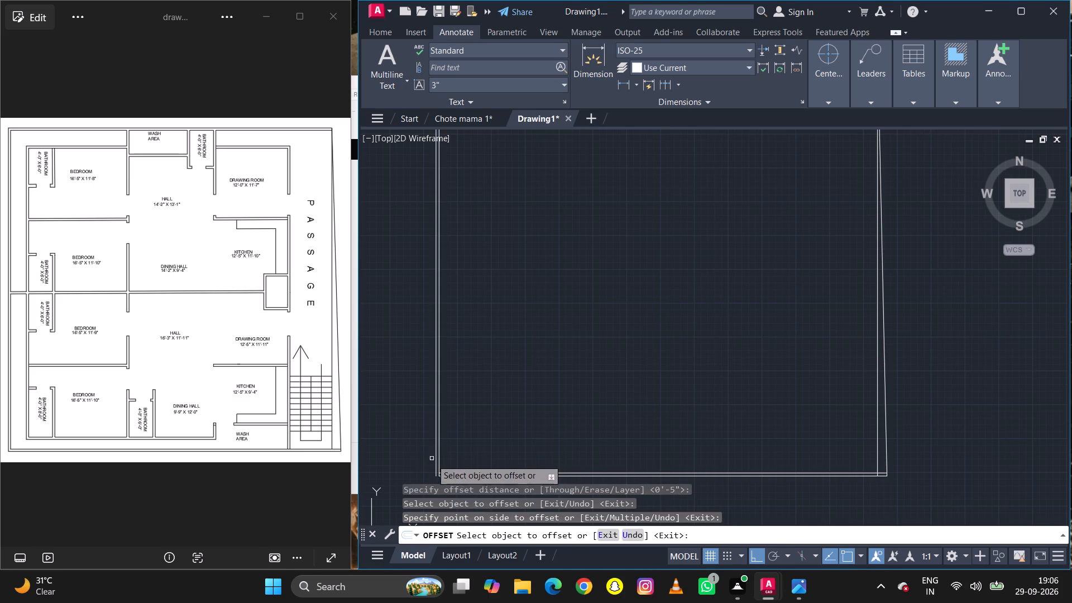
key("Escape")
key("Escape")
Extend both bottom lines and the outer top line to meet the new outer left line.
scroll(442, 481, "up", 2)
type("ex")
key("space")
left_click(439, 470)
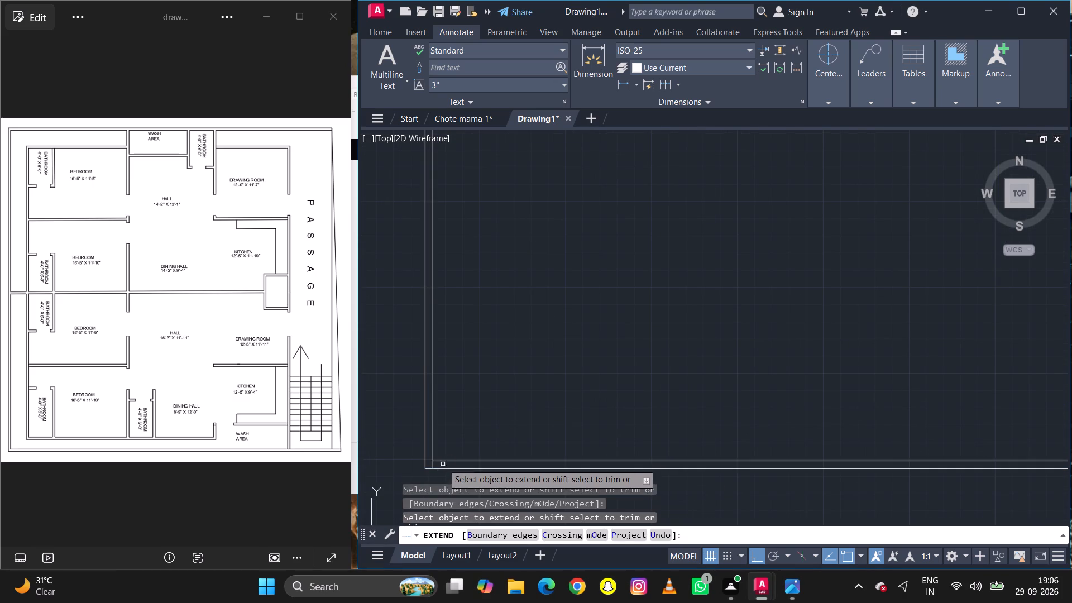
left_click(443, 461)
scroll(446, 462, "down", 3)
scroll(435, 202, "up", 2)
scroll(443, 224, "down", 1)
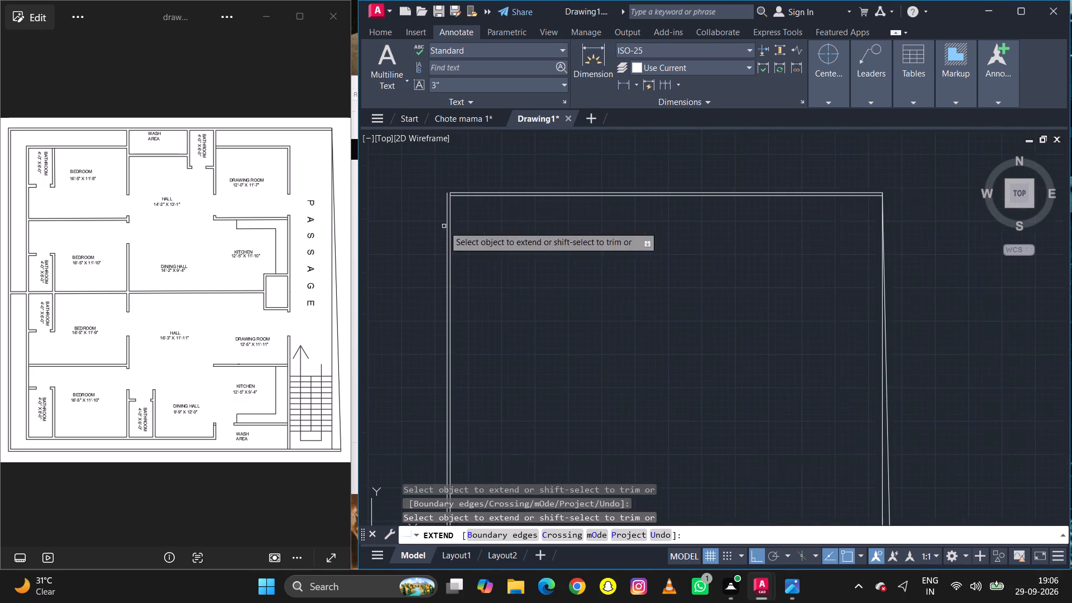
scroll(445, 186, "up", 3)
left_click(496, 216)
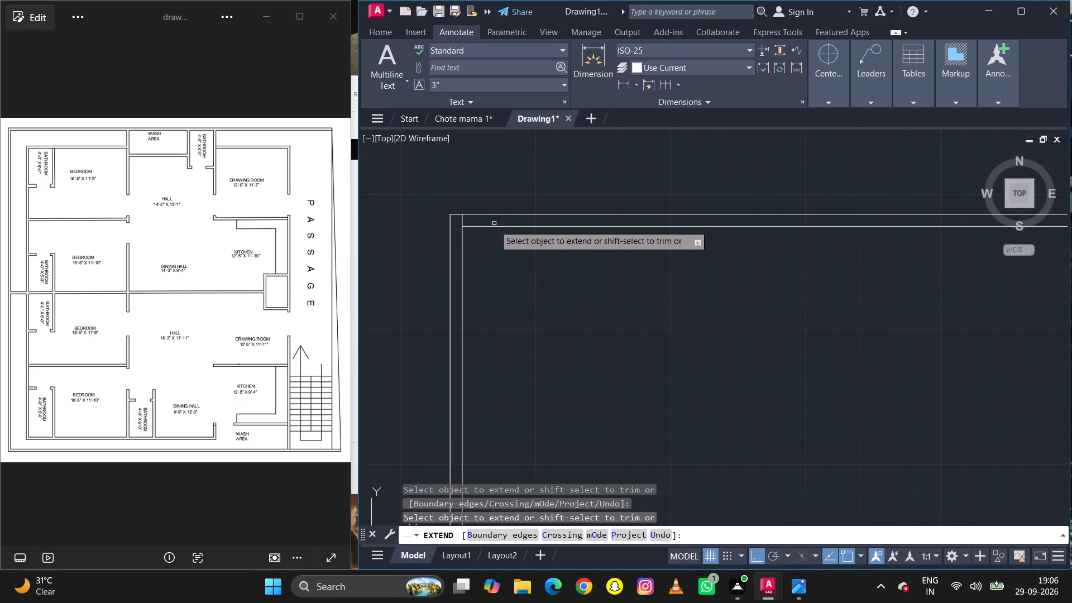
Trim the overlapping inner line ends at the boundary's top-left and bottom-left corners.
left_click(462, 219, "shift")
scroll(598, 177, "down", 4)
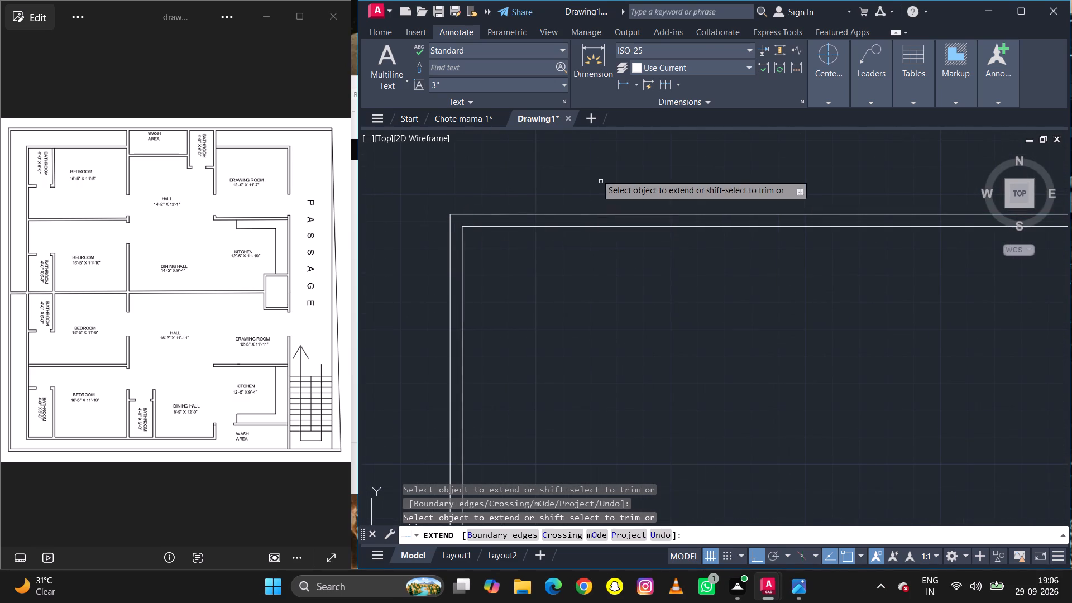
scroll(596, 174, "down", 4)
scroll(601, 265, "up", 3)
scroll(633, 320, "down", 2)
scroll(619, 224, "up", 3)
scroll(561, 237, "up", 3)
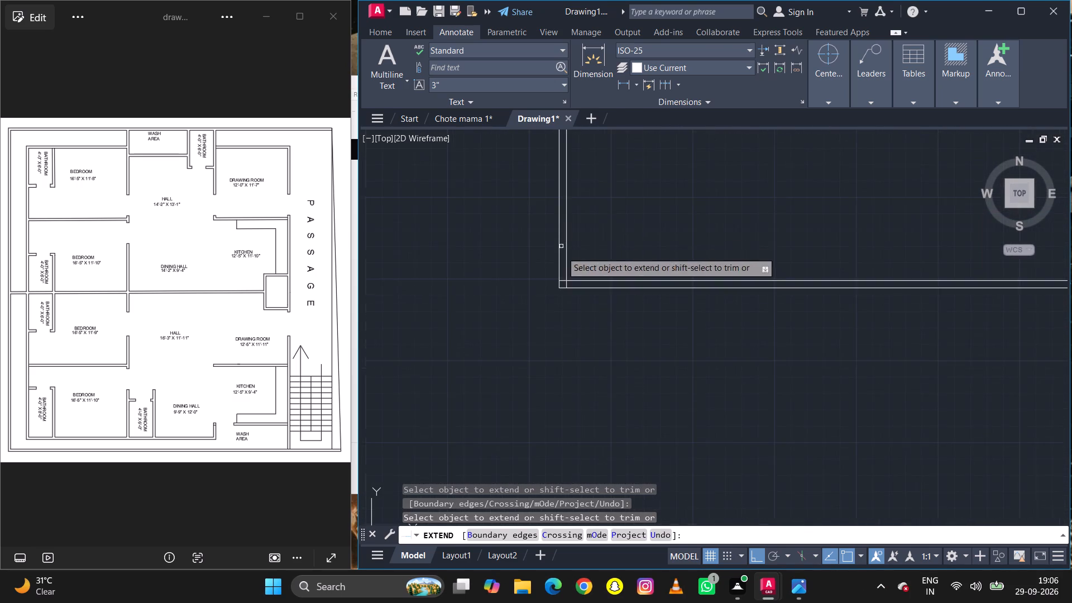
scroll(567, 266, "up", 2)
double_click(551, 303)
left_click(564, 312, "shift")
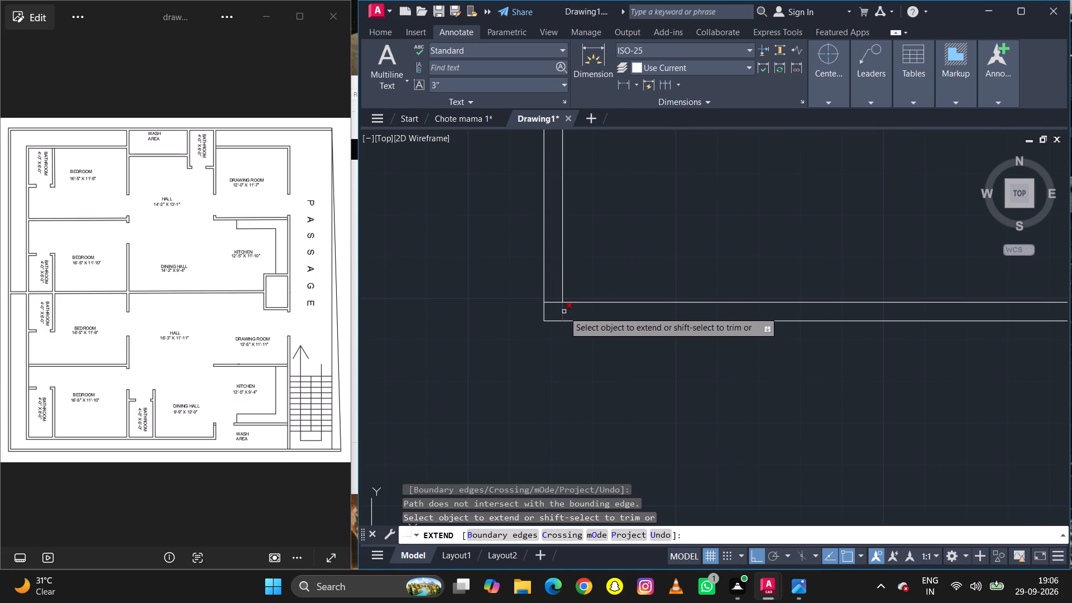
left_click(553, 300, "shift")
Trim the vertical line and the inner bottom line where they cross at the boundary's bottom-right corner.
scroll(484, 334, "down", 5)
scroll(752, 331, "up", 4)
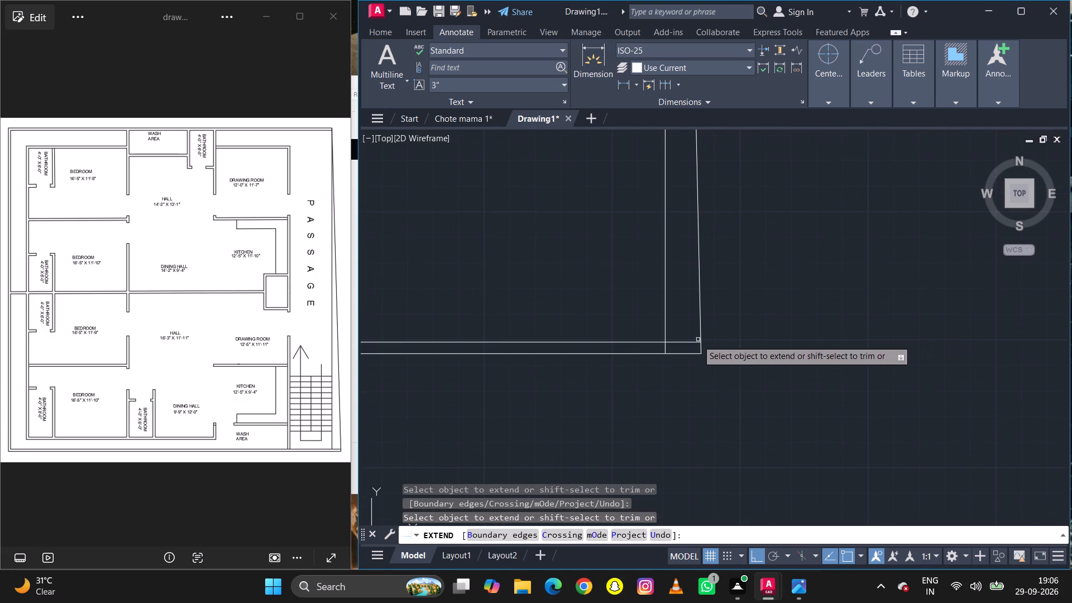
double_click(687, 342)
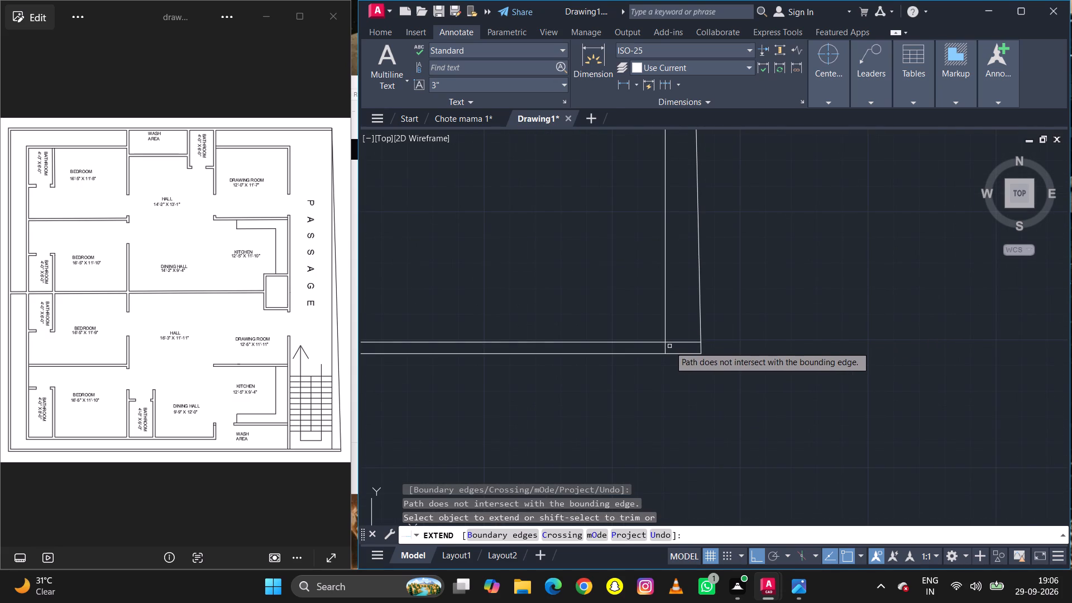
left_click(666, 347, "shift")
left_click(679, 343, "shift")
scroll(691, 314, "down", 3)
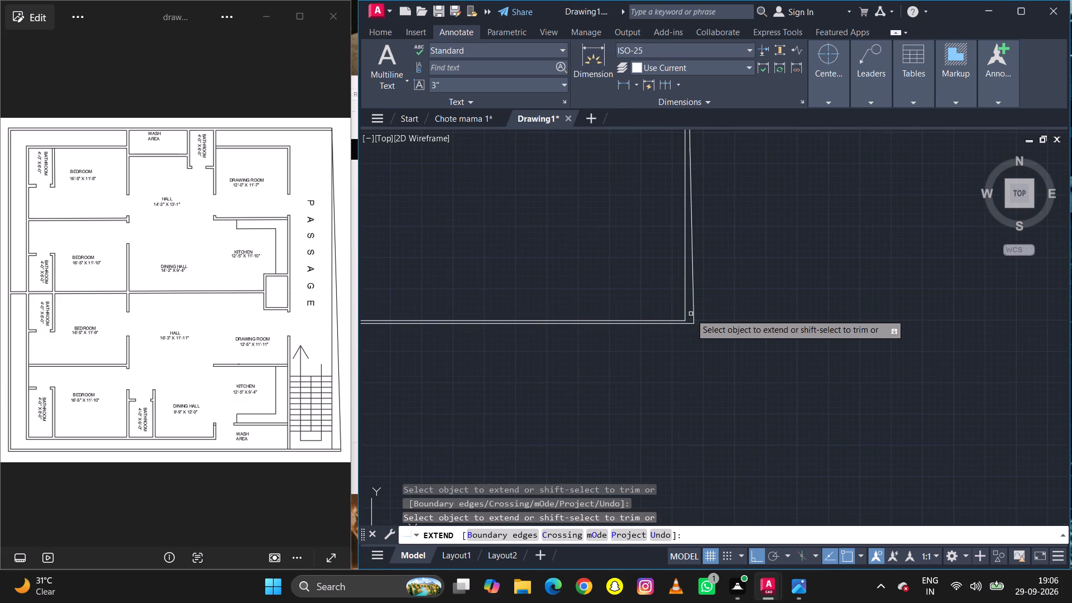
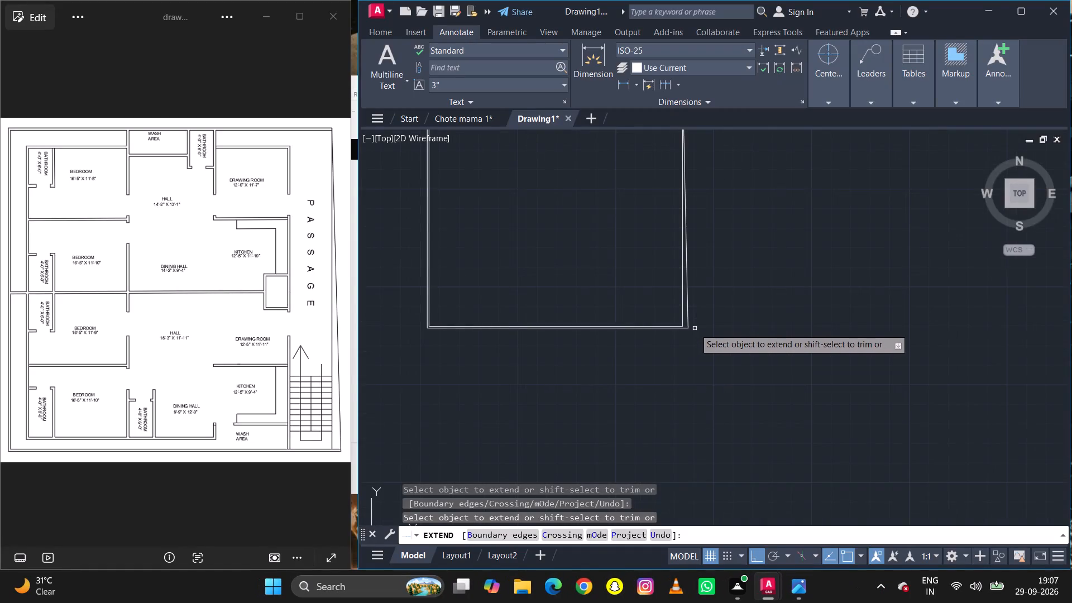
Extend the boundary's inner right vertical line down to the outer bottom line.
scroll(695, 322, "down", 1)
scroll(664, 234, "up", 2)
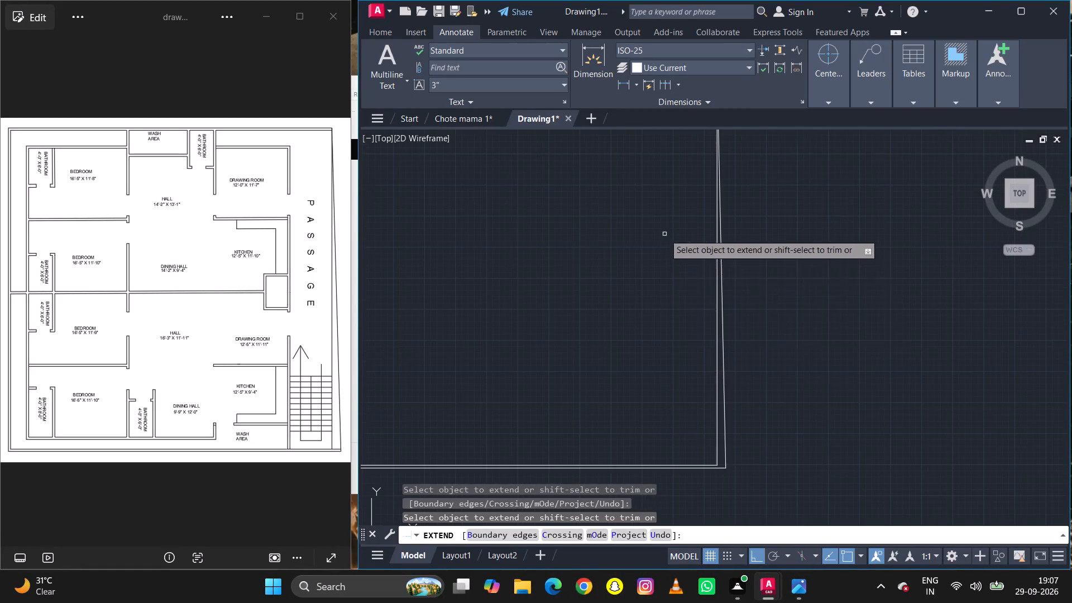
scroll(703, 400, "up", 1)
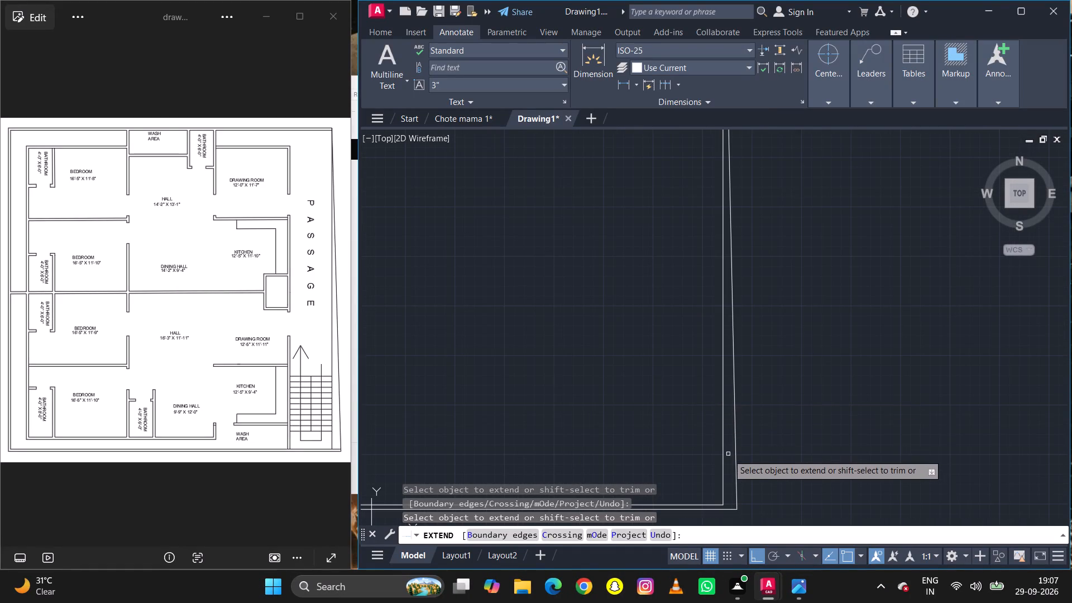
scroll(728, 468, "up", 1)
scroll(726, 472, "down", 1)
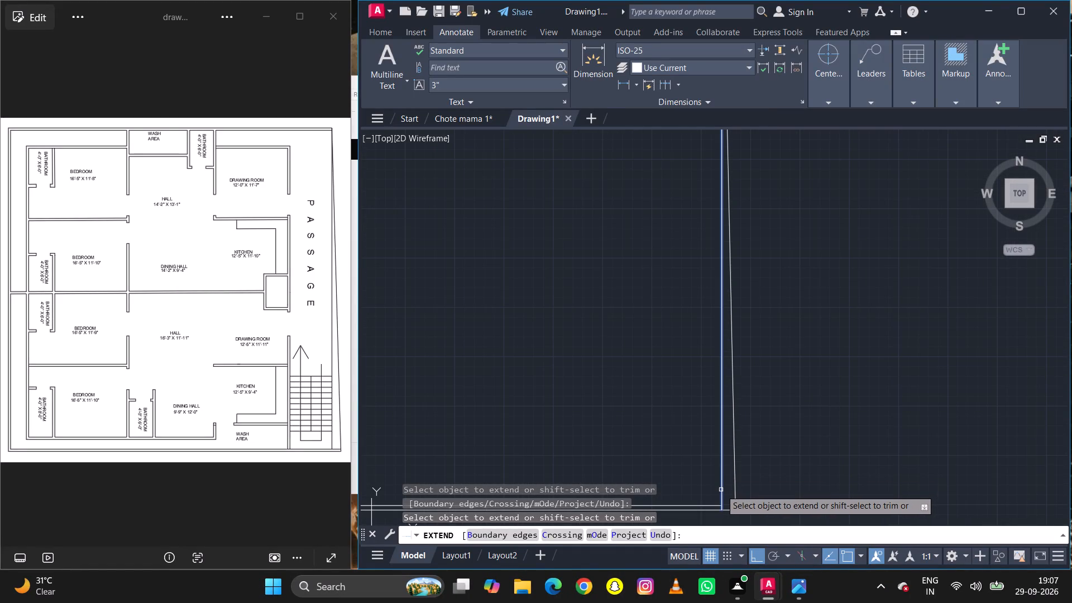
left_click(723, 495)
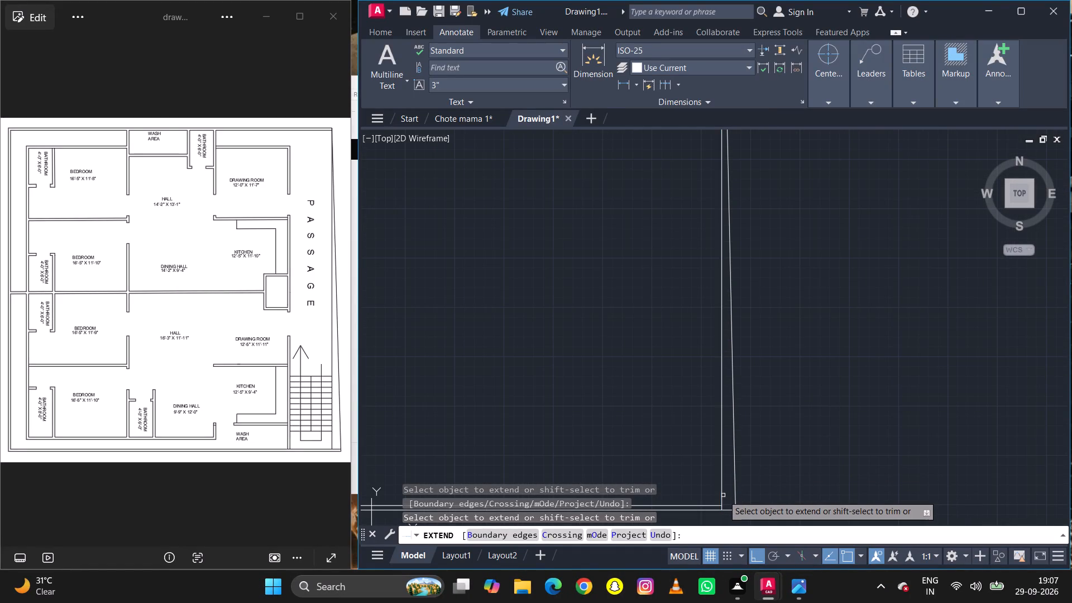
scroll(766, 485, "down", 3)
key("Escape")
scroll(757, 476, "up", 2)
scroll(757, 476, "down", 1)
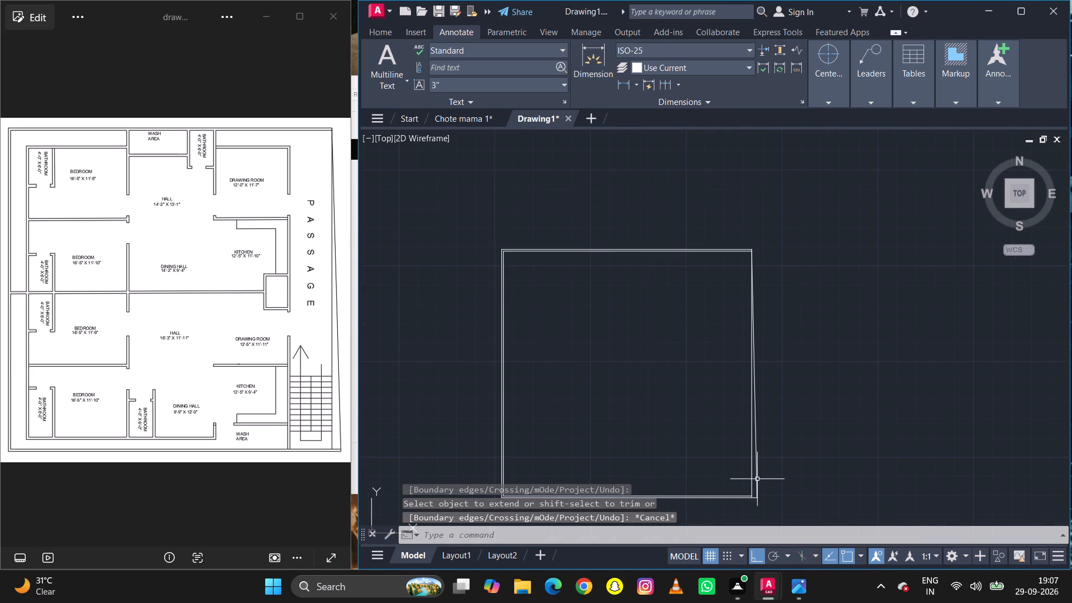
Offset the boundary's straight right-hand vertical line 7' inward for the passage side.
type("o")
key("space")
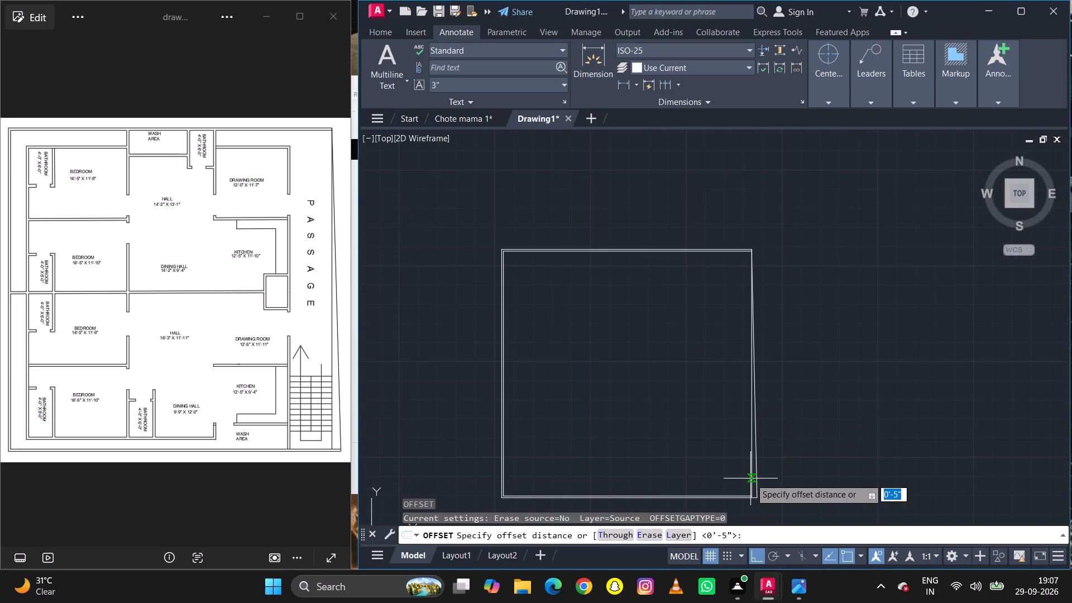
type("7'")
key("space")
left_click(750, 478)
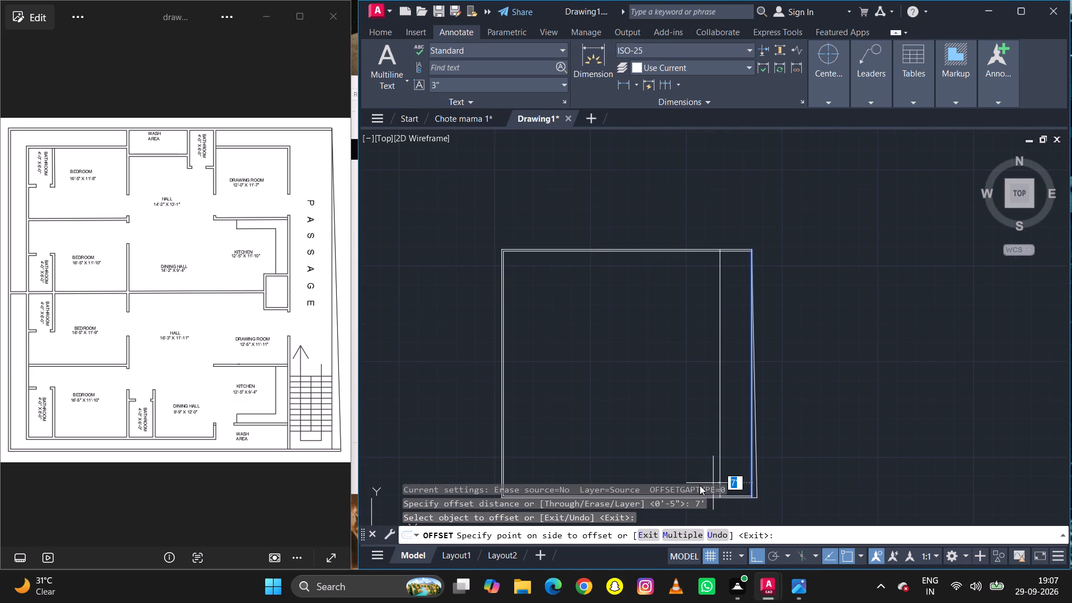
left_click(700, 485)
double_click(695, 446)
scroll(797, 350, "down", 2)
scroll(711, 379, "up", 1)
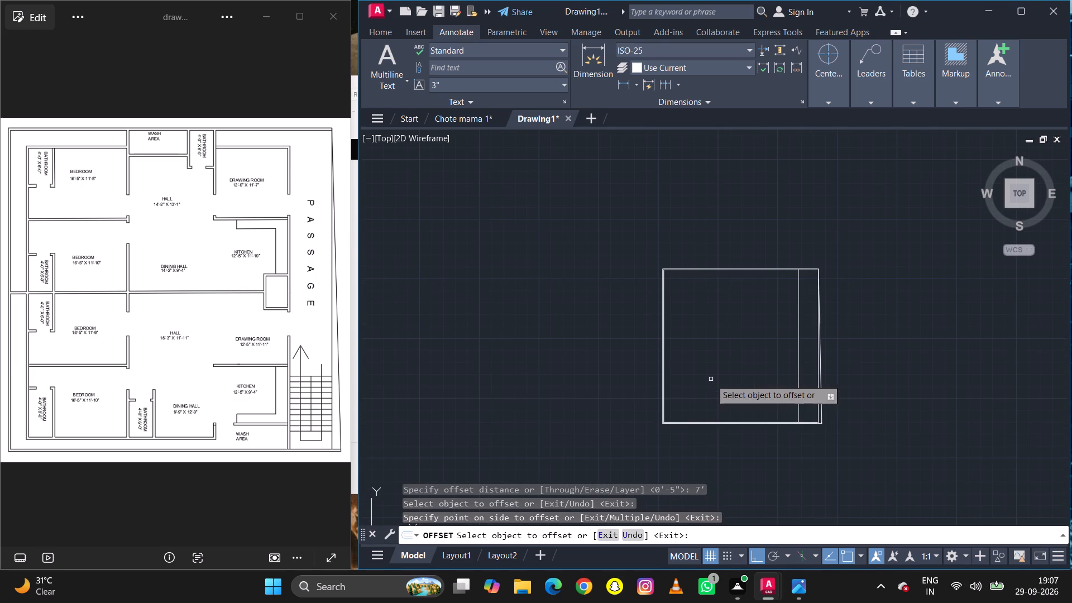
scroll(729, 281, "up", 1)
key("Escape")
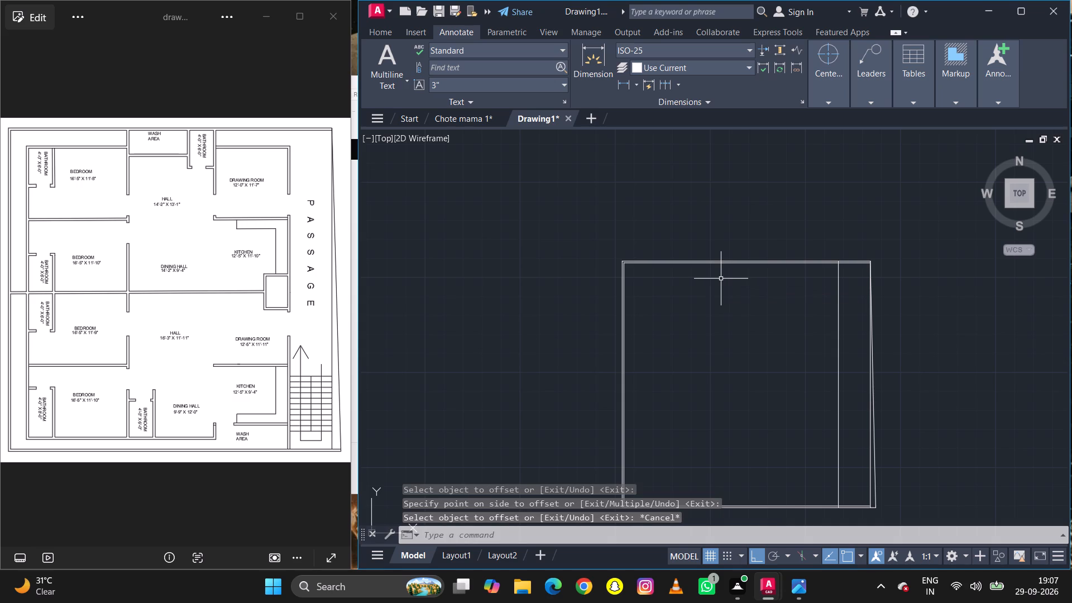
Offset the boundary's inner top line and inner left line 2'8" inward.
type("o")
key("space")
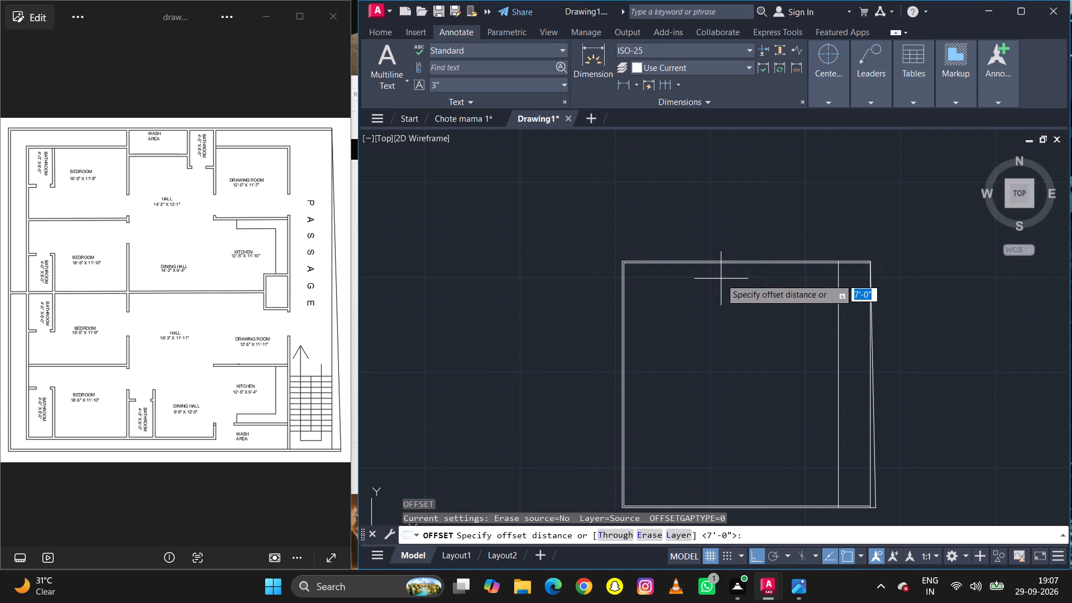
type("2'")
key("8")
key("space")
left_click(700, 266)
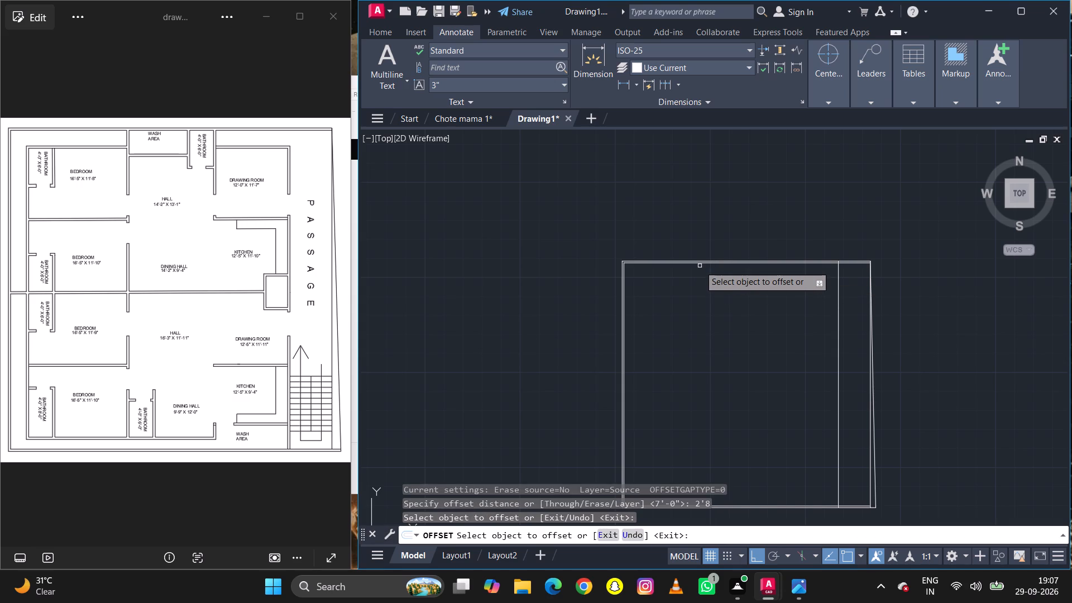
double_click(699, 264)
left_click(697, 283)
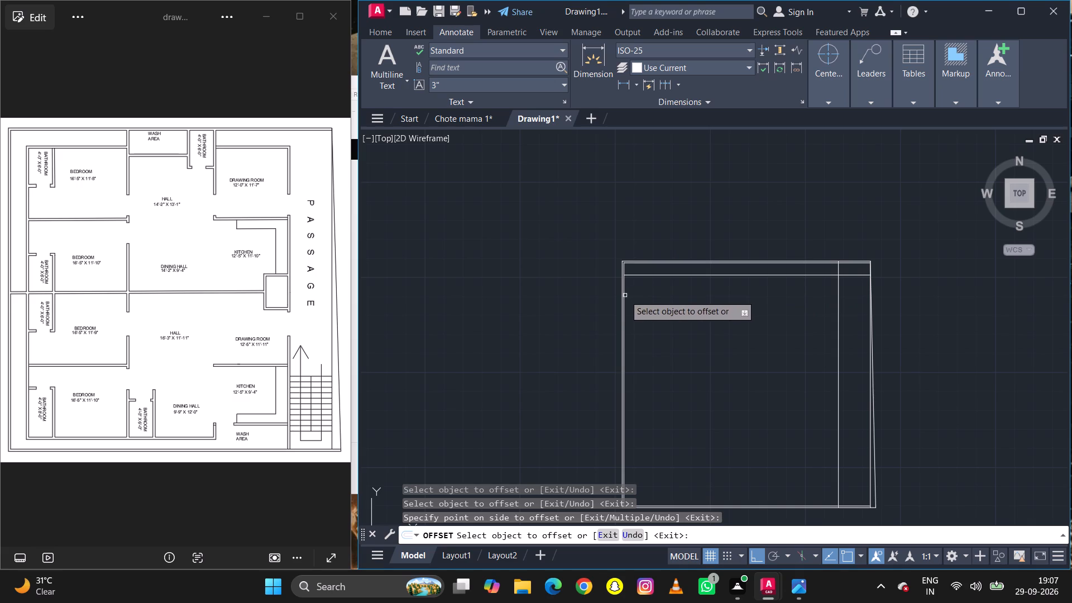
double_click(625, 295)
left_click(650, 296)
scroll(654, 288, "down", 1)
scroll(677, 450, "up", 1)
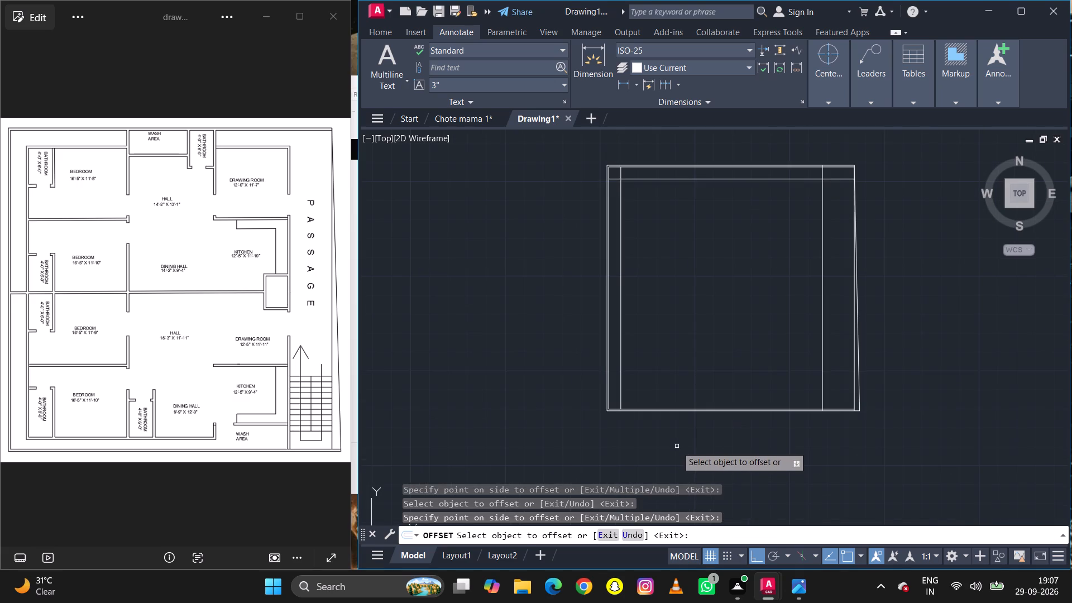
Offset the boundary's inner bottom line 1'8" inward.
key("Escape")
key("o")
key("space")
type("1'")
type("8")
key("space")
scroll(655, 417, "up", 2)
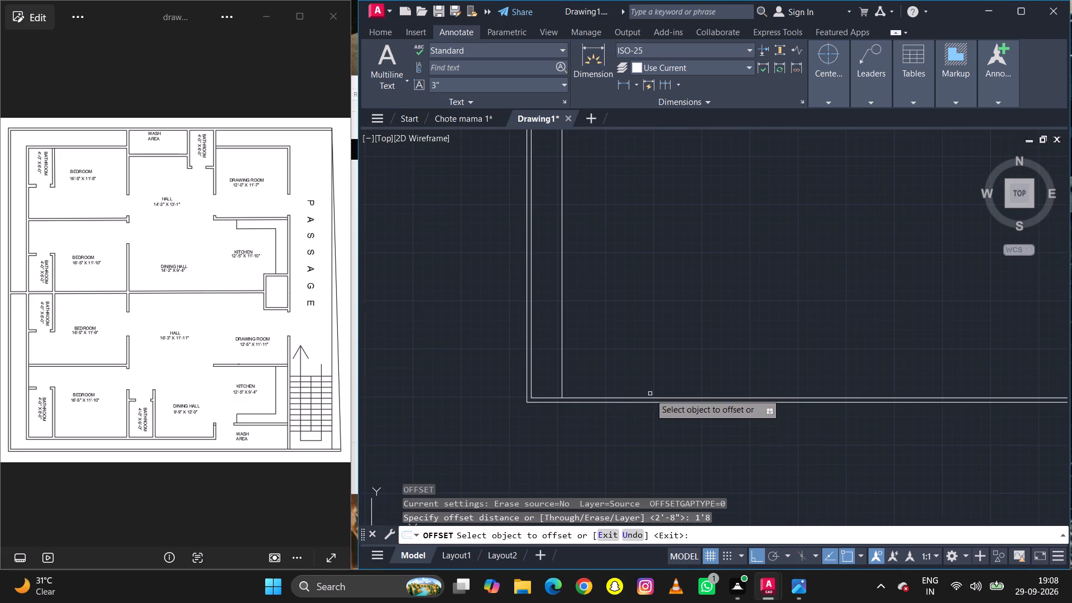
double_click(652, 399)
left_click(650, 367)
scroll(653, 339, "down", 2)
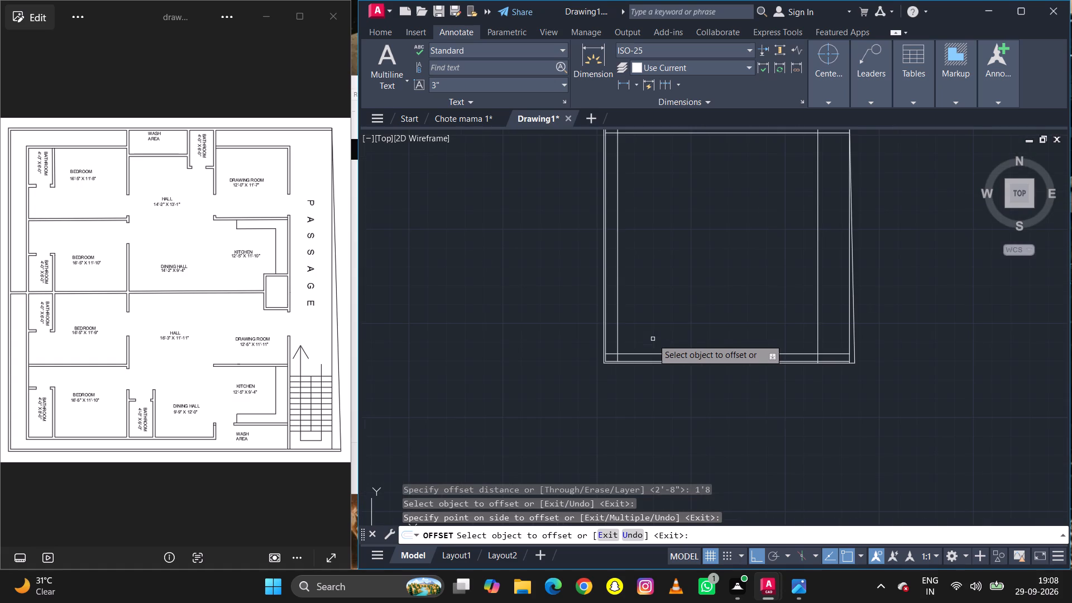
scroll(586, 349, "up", 1)
scroll(657, 364, "up", 2)
key("Escape")
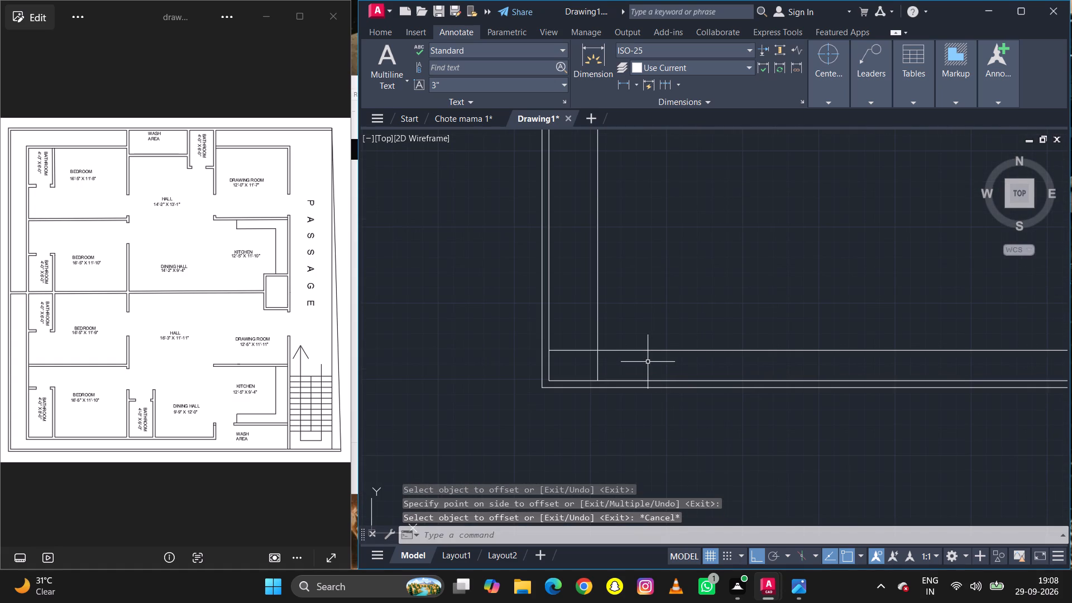
Trim the overlapping ends of the setback lines at the inner outline's bottom-left corner.
key("t")
key("r")
key("space")
left_click_drag(633, 367, 619, 370)
left_click_drag(582, 357, 577, 341)
left_click(577, 341)
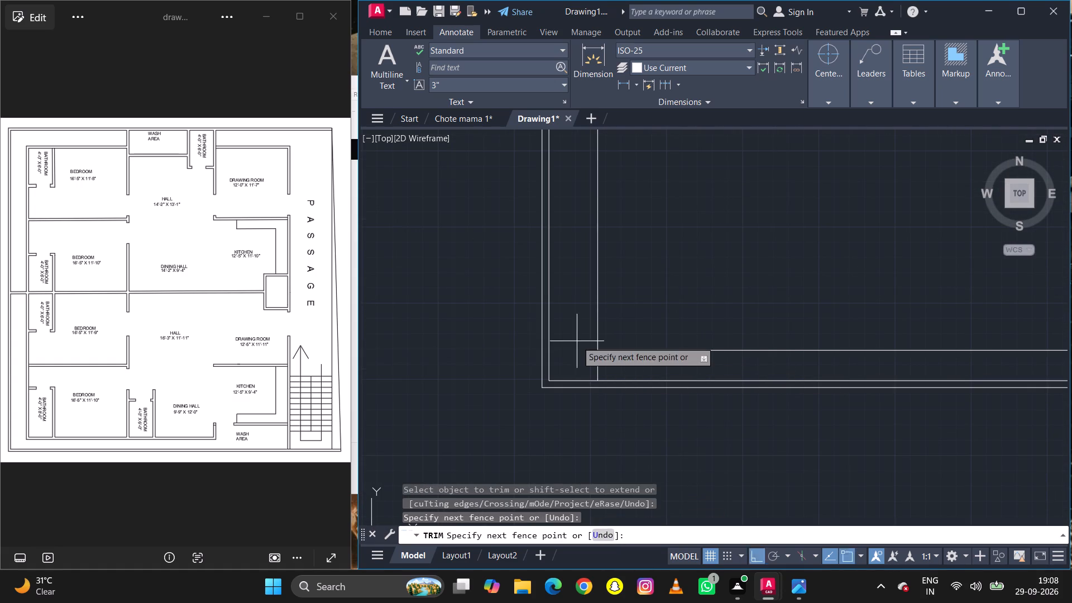
left_click_drag(587, 355, 607, 357)
left_click(596, 365)
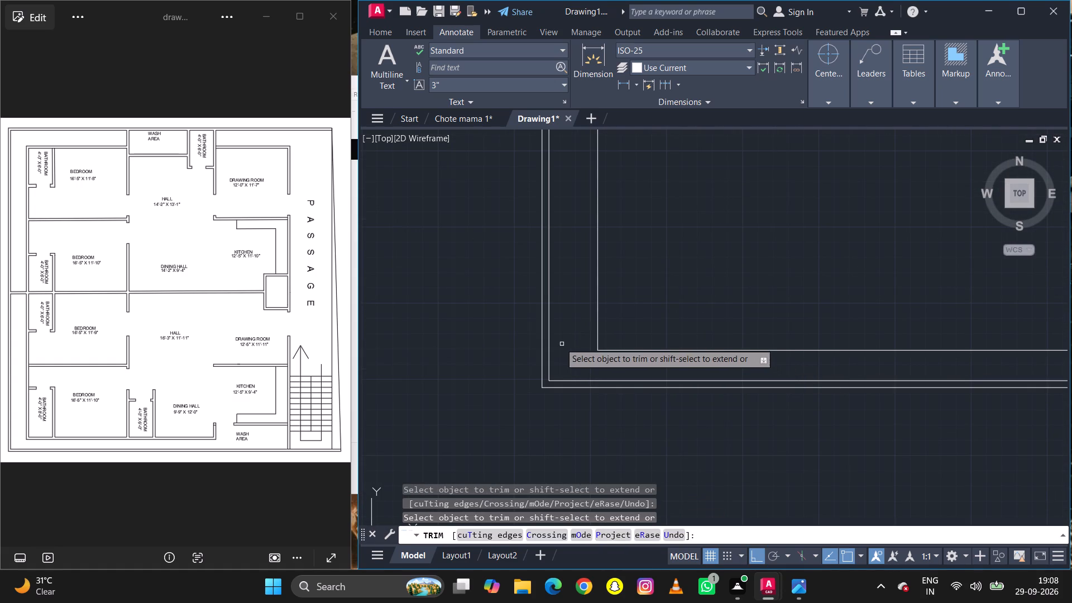
Trim the lower setback line beyond the passage-side line, and that vertical line's stub between the two bottom boundary lines.
scroll(530, 348, "down", 4)
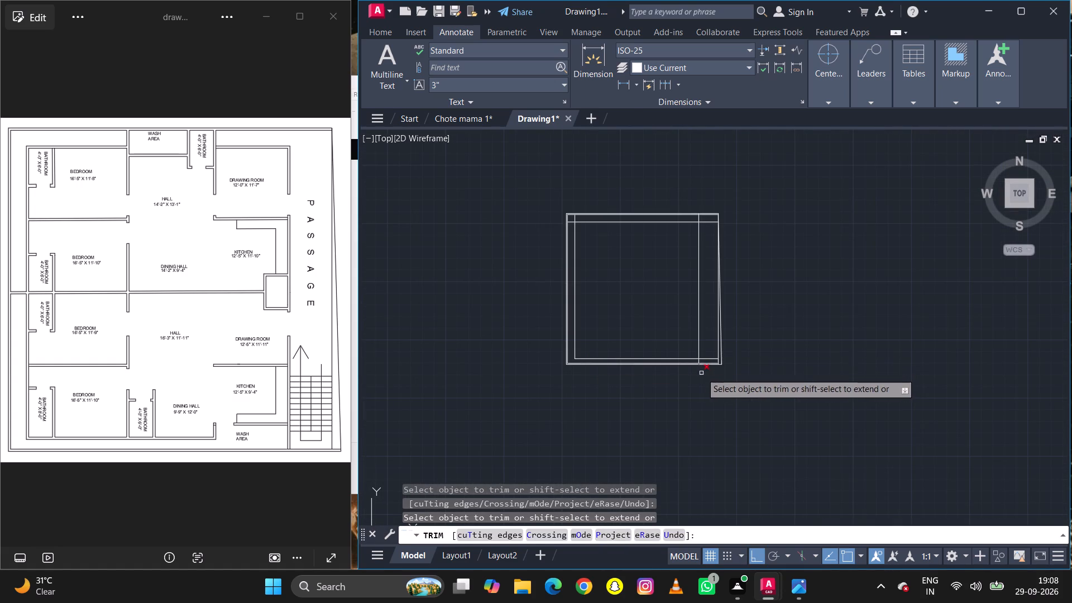
scroll(712, 360, "up", 3)
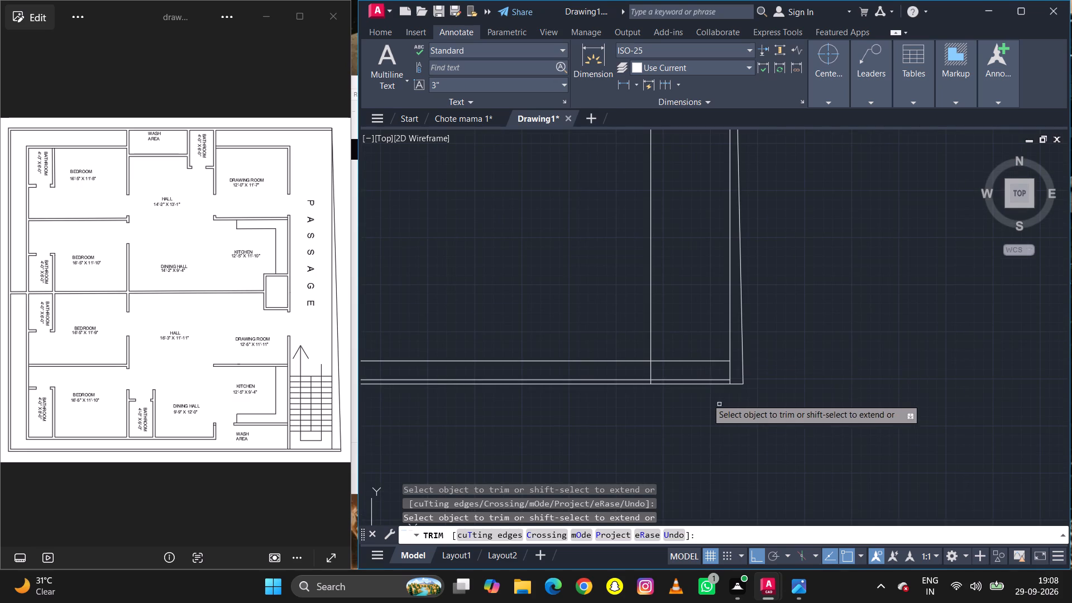
double_click(680, 362)
scroll(653, 384, "up", 2)
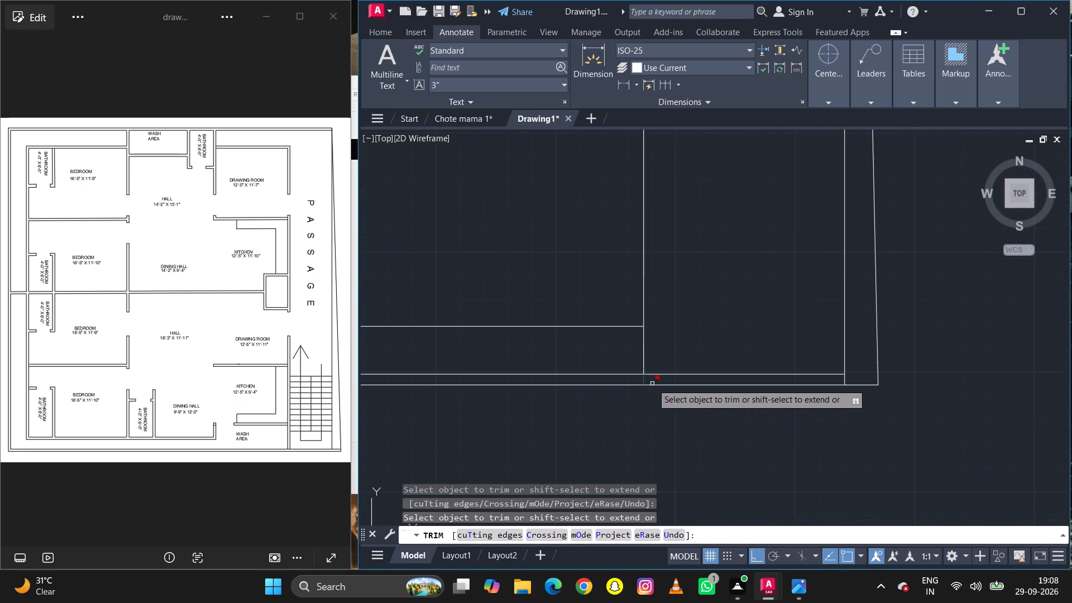
left_click(645, 379)
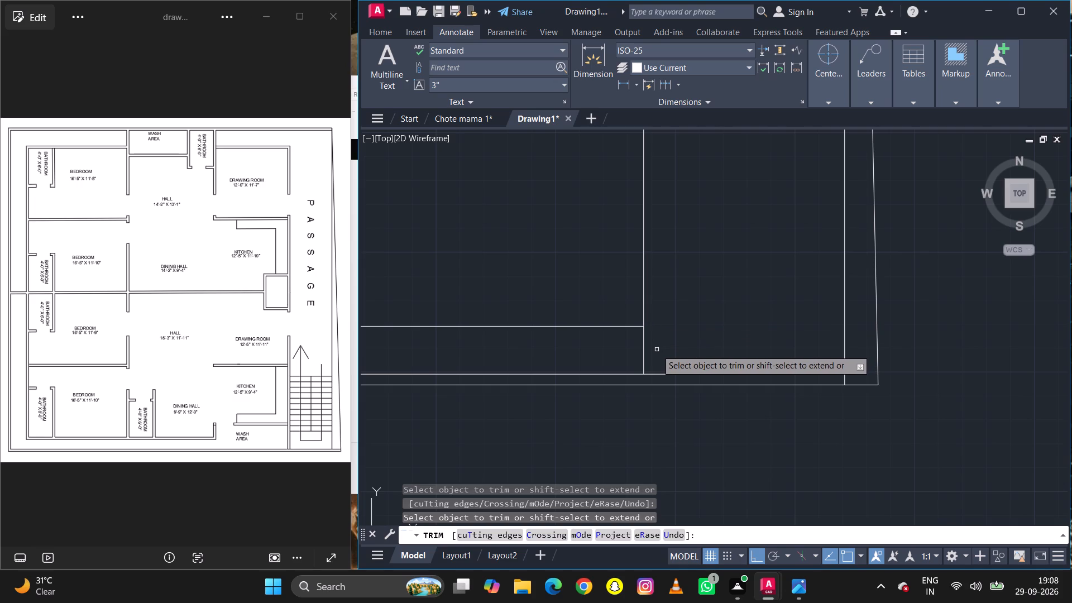
Trim the overlapping ends of the setback lines at the inner outline's top-left corner.
scroll(657, 350, "down", 6)
scroll(632, 264, "up", 3)
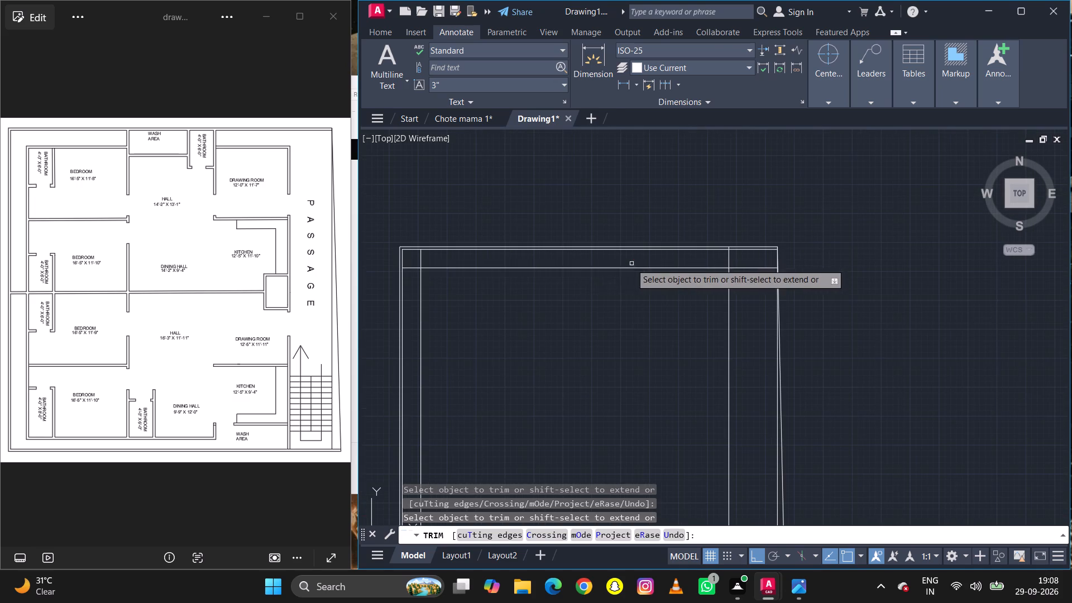
scroll(392, 262, "up", 3)
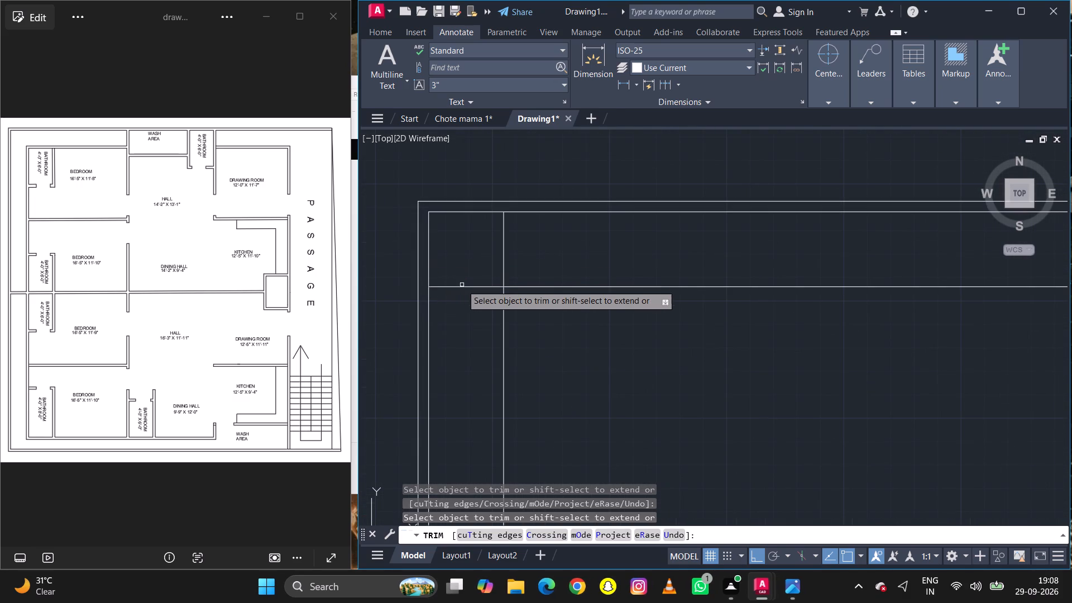
triple_click(463, 287)
left_click(517, 261)
Trim the setback line ends at the inner outline's top-right corner, including the vertical stub between the top boundary lines.
scroll(472, 269, "down", 3)
scroll(802, 274, "up", 2)
left_click_drag(803, 304, 774, 266)
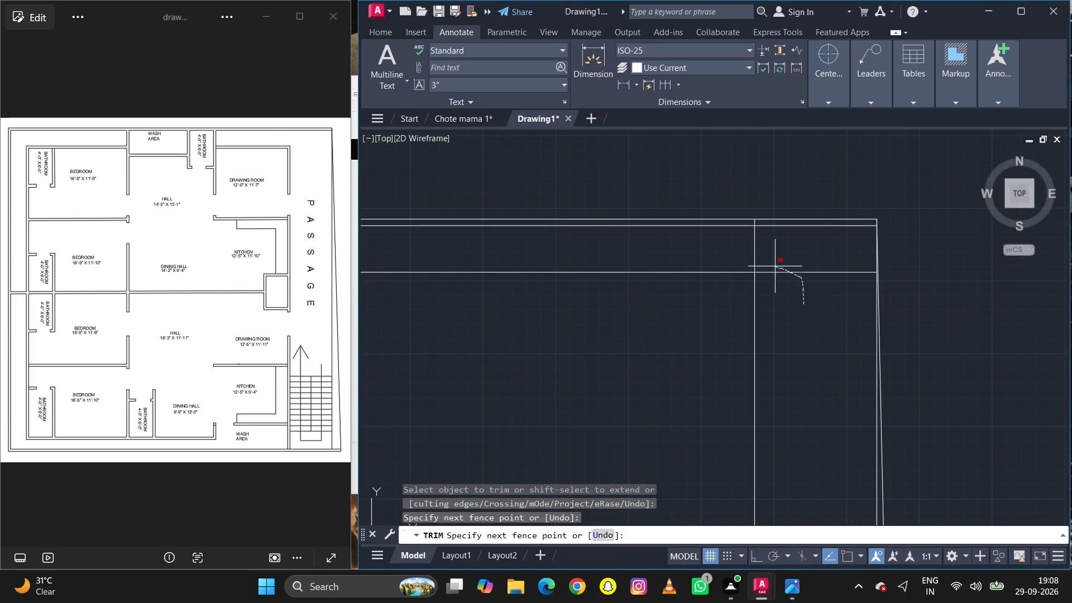
left_click_drag(774, 266, 751, 262)
scroll(743, 218, "up", 3)
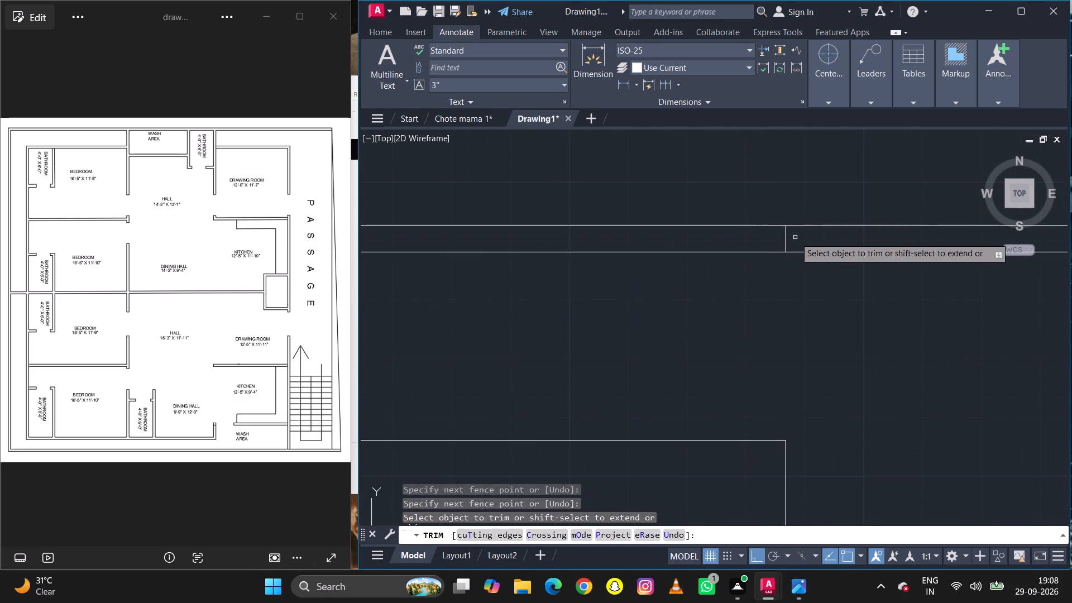
left_click(783, 236)
left_click(791, 236)
scroll(791, 236, "down", 2)
key("Escape")
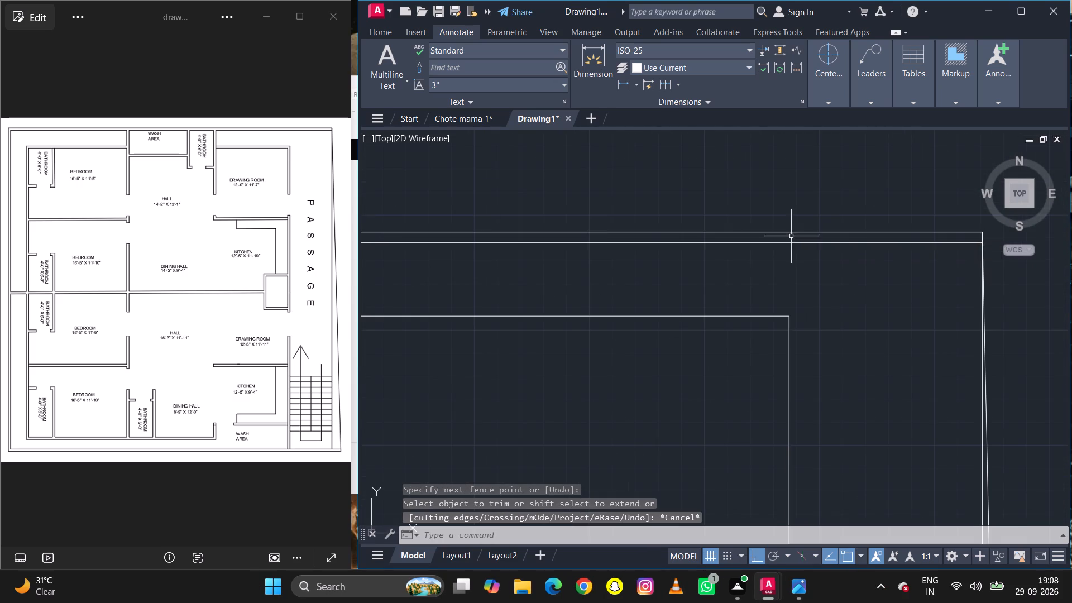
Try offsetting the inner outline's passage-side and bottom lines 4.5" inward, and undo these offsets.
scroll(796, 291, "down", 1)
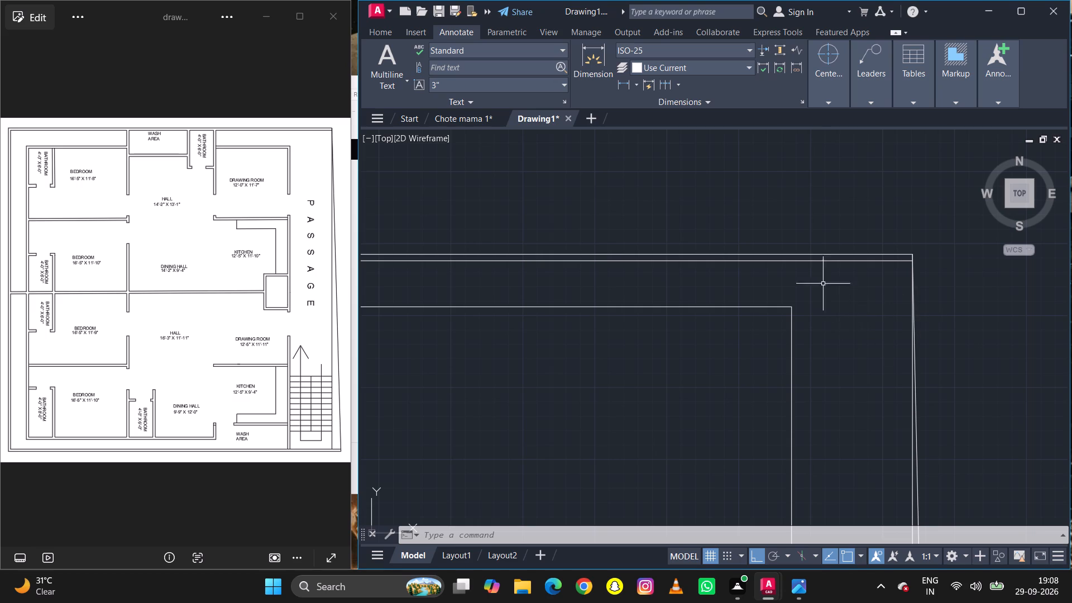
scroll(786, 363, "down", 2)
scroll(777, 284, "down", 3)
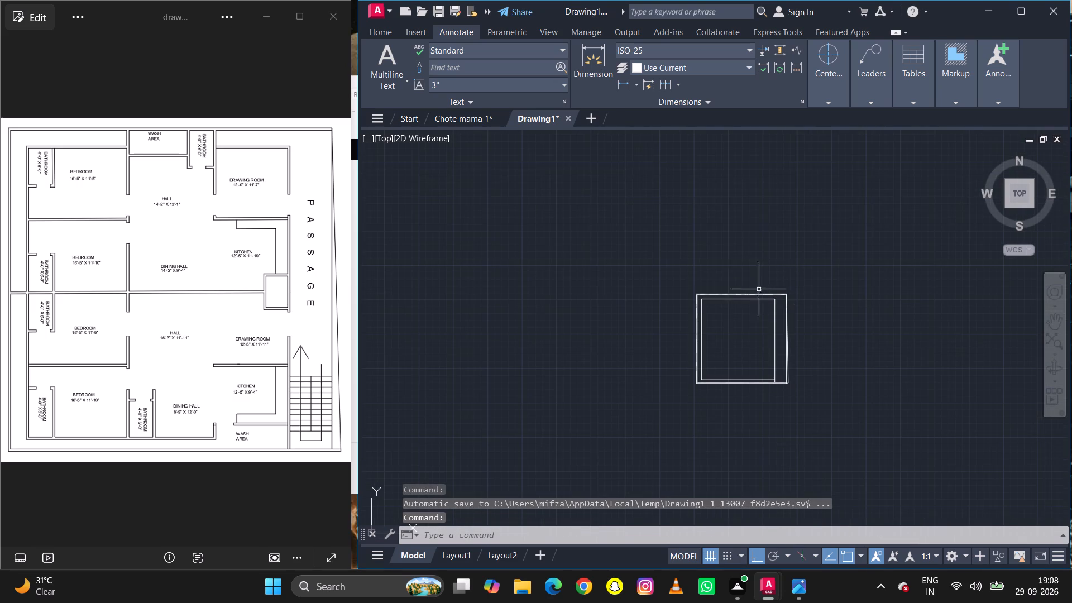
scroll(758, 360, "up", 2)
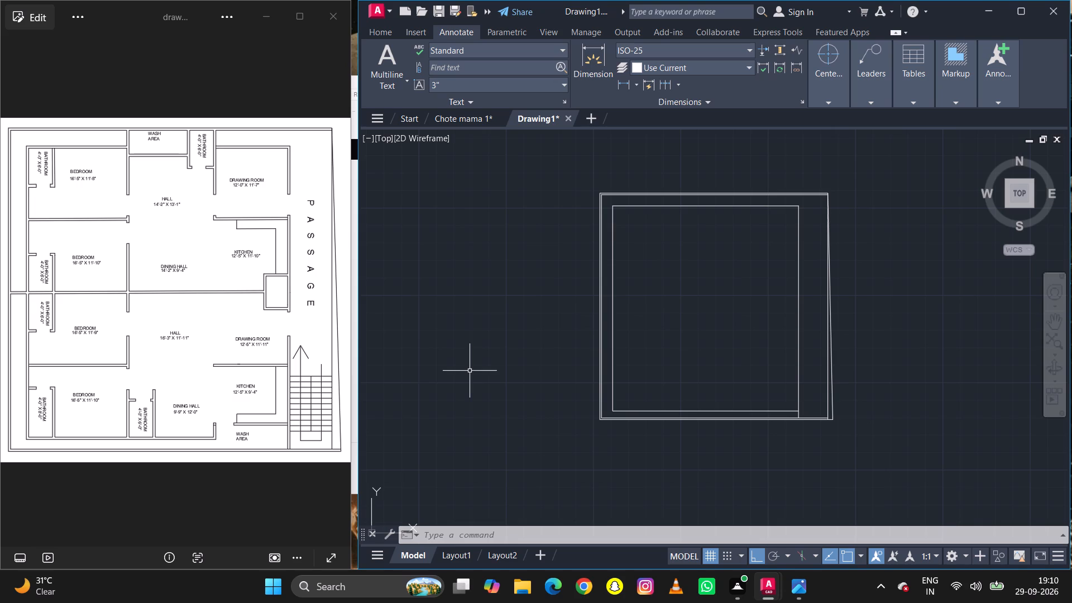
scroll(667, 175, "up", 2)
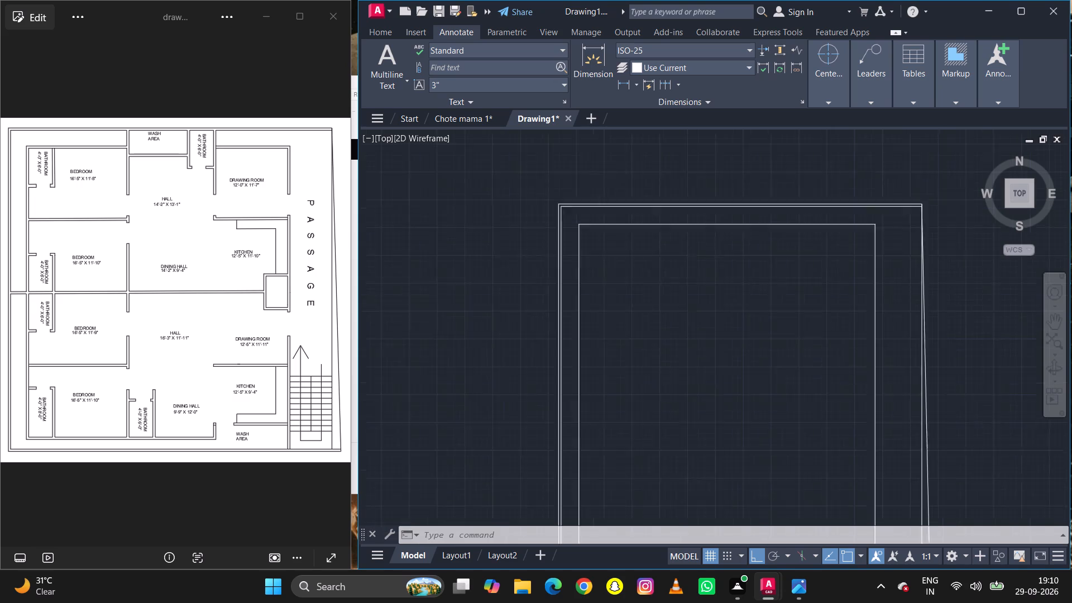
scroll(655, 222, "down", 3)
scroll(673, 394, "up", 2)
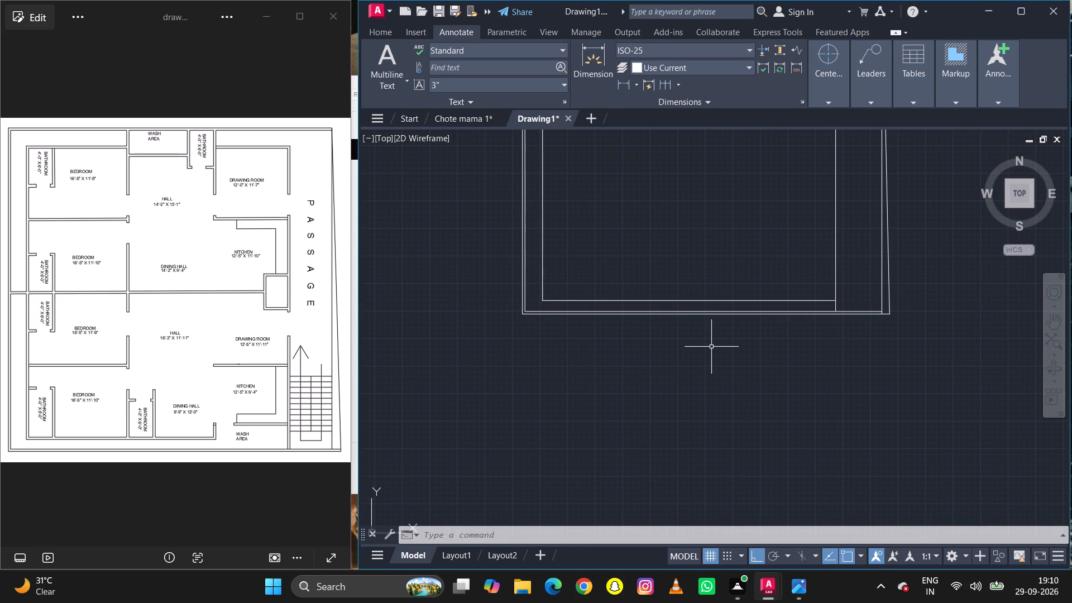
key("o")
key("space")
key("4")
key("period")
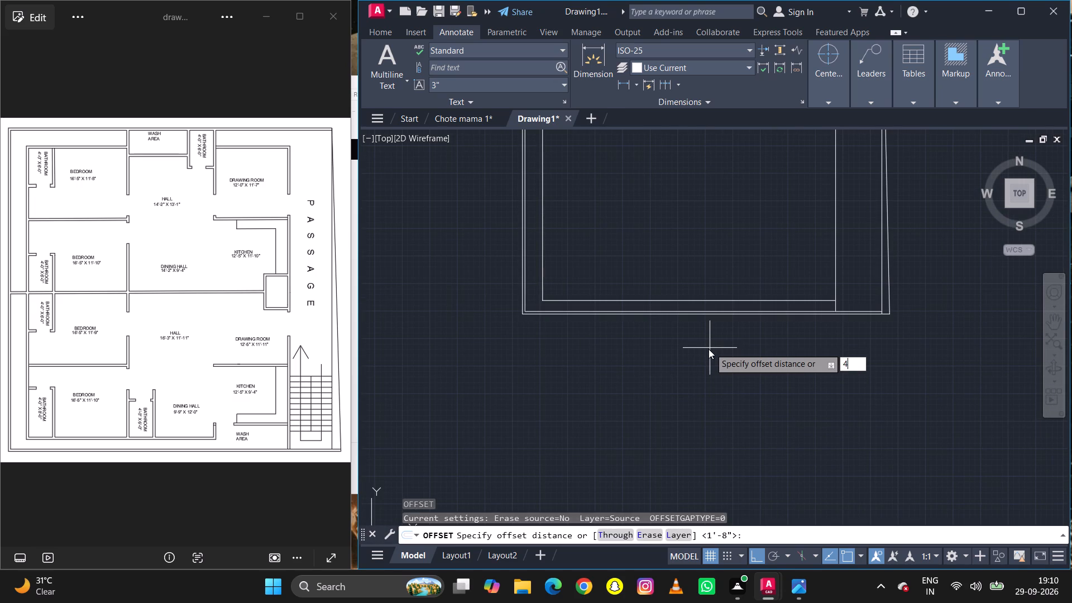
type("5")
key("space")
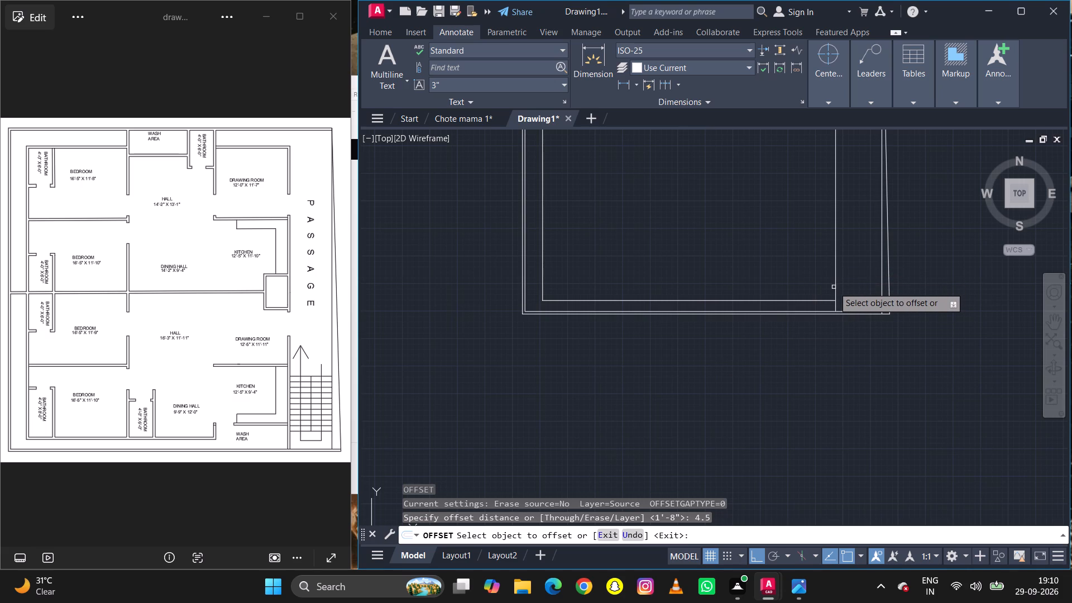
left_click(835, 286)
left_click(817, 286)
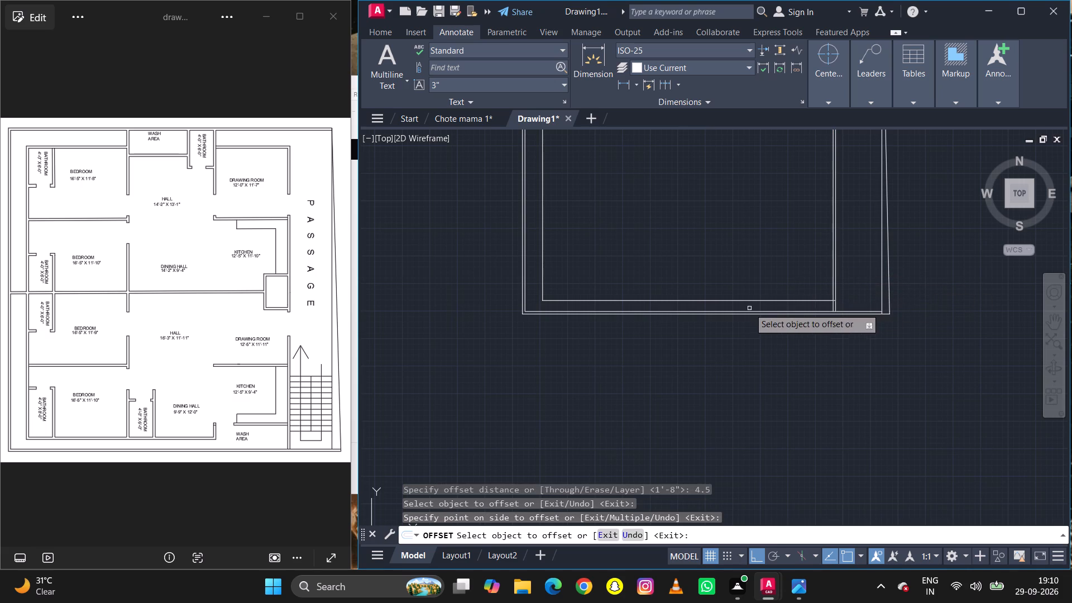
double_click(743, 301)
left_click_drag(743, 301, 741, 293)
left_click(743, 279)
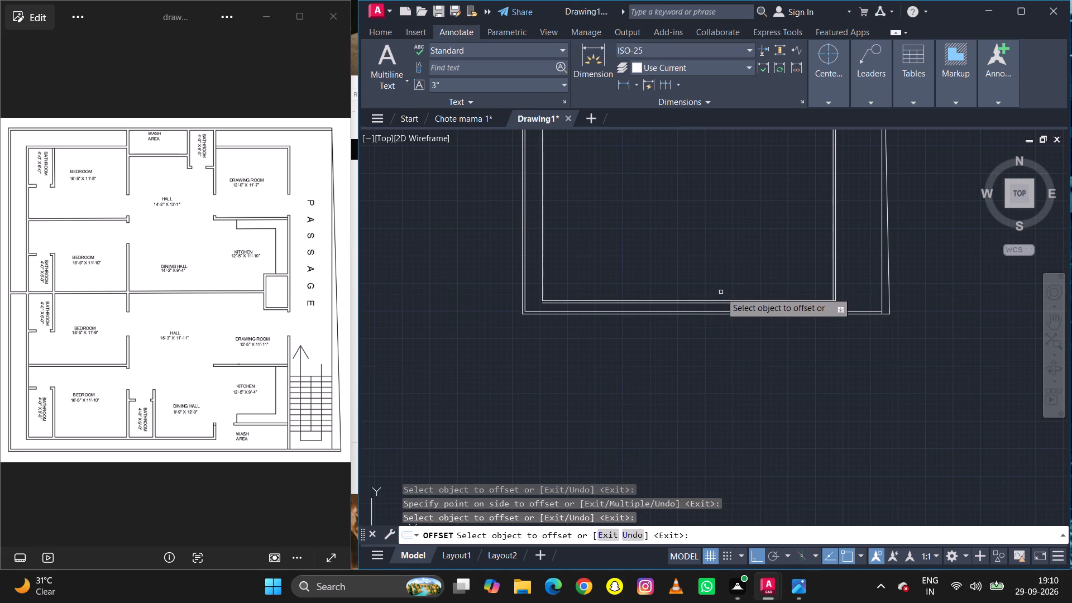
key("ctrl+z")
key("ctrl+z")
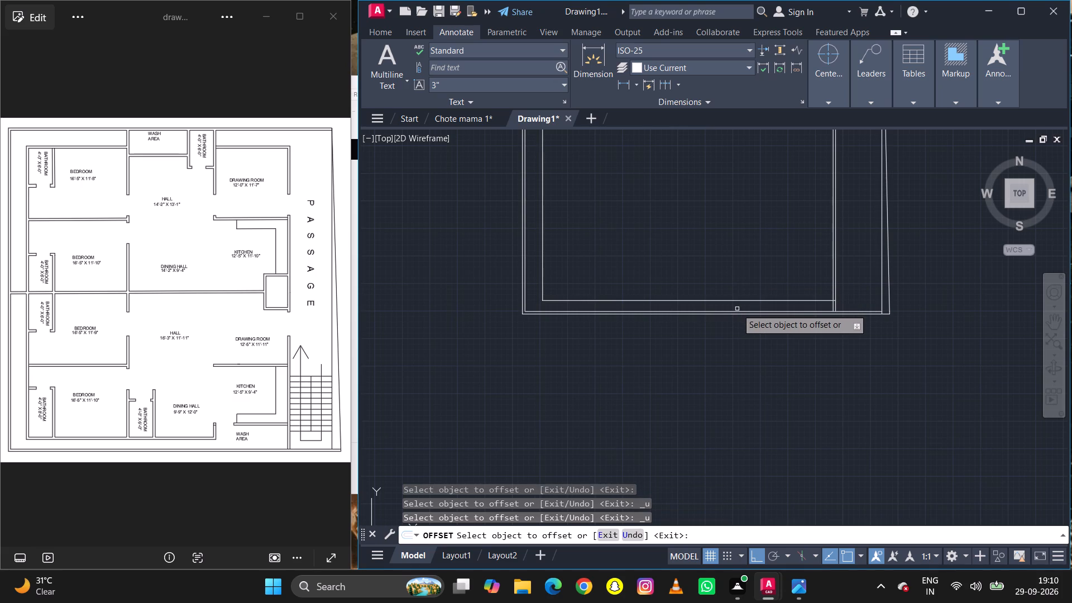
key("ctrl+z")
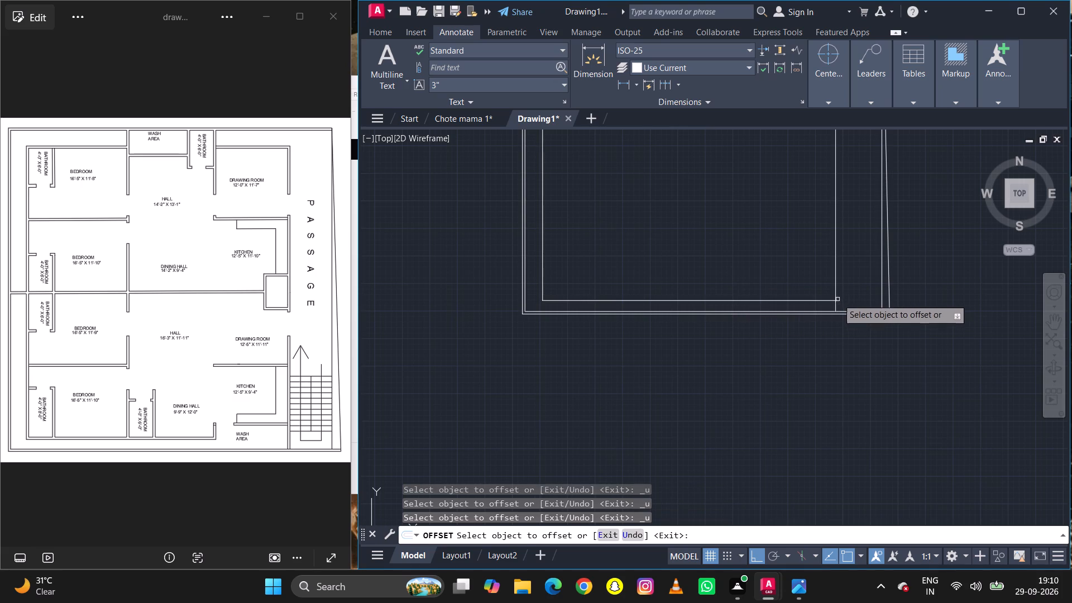
Offset the inner outline's passage-side, bottom and left lines 4.5" inward as wall thickness.
double_click(836, 294)
double_click(817, 293)
left_click(800, 300)
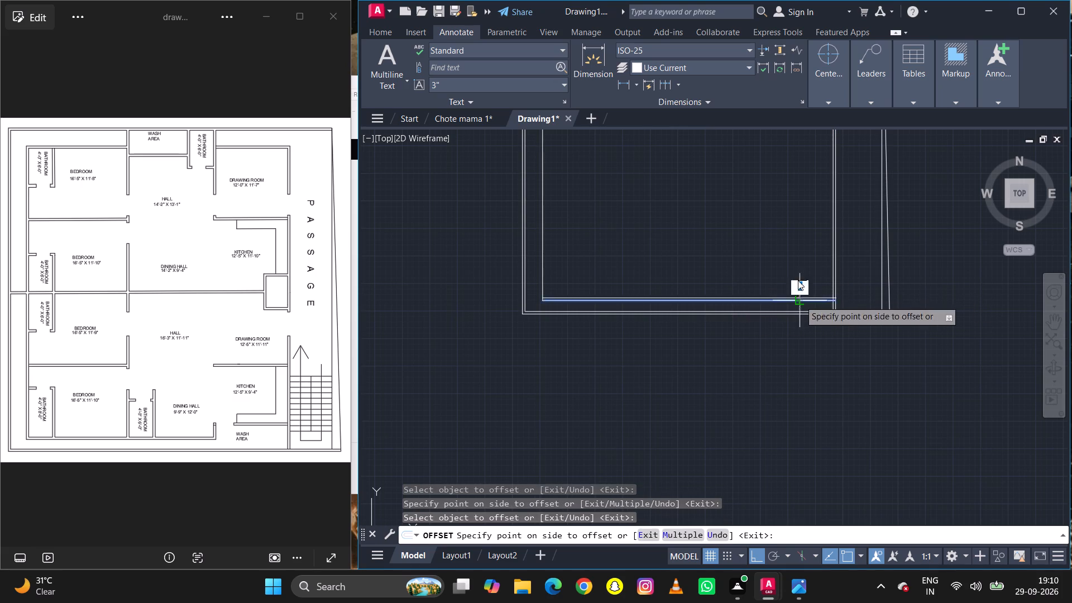
left_click(802, 270)
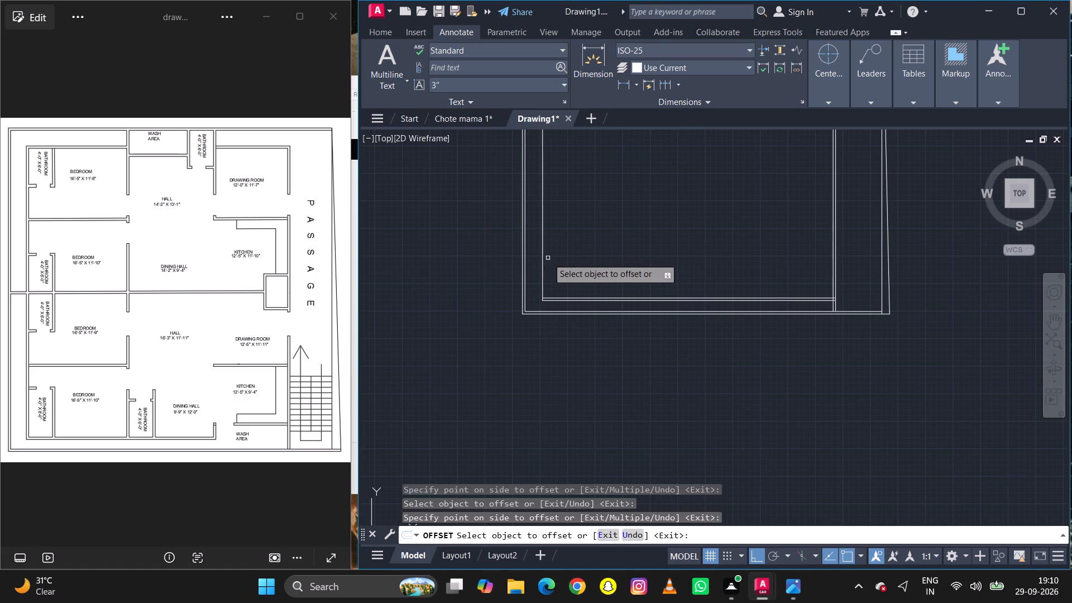
double_click(545, 259)
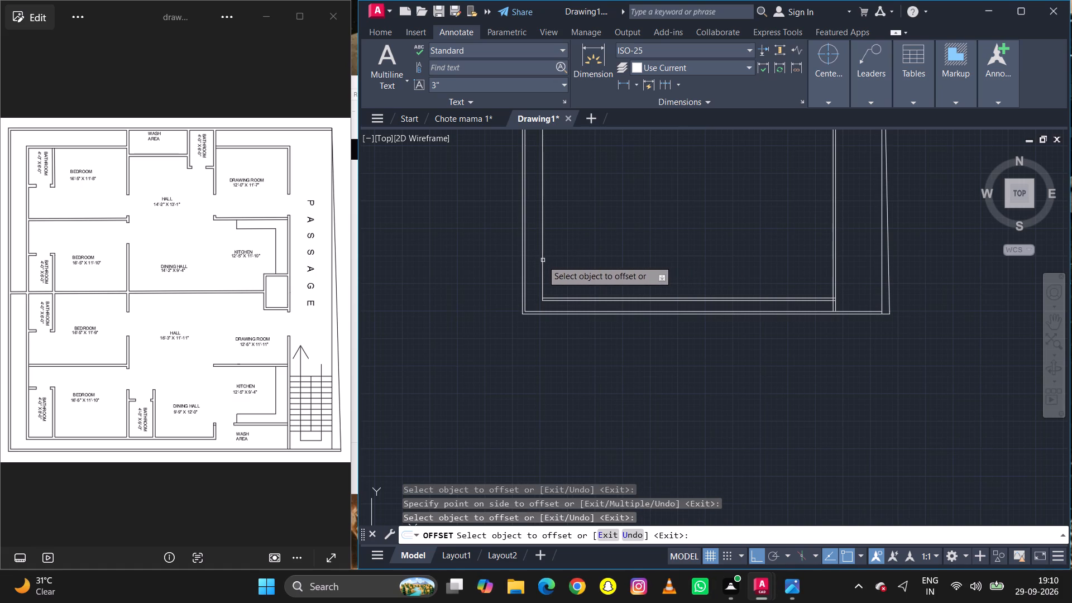
left_click(542, 260)
triple_click(586, 262)
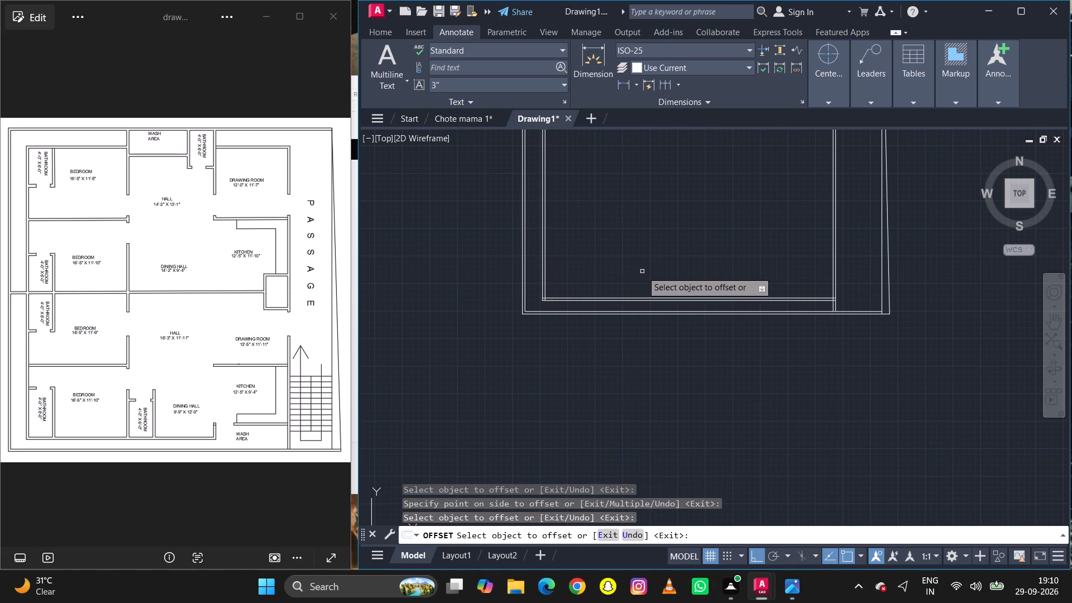
key("Escape")
Examine the room sizes of the left-hand bedrooms and the adjoining halls in the reference plan image.
scroll(44, 423, "up", 5)
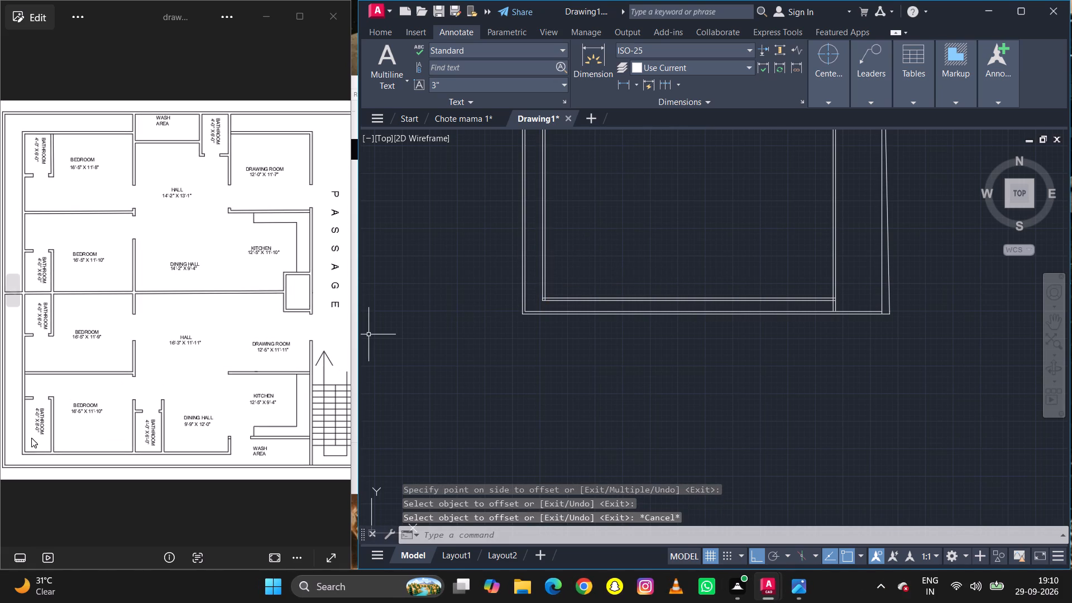
scroll(31, 438, "up", 12)
scroll(78, 421, "up", 2)
scroll(76, 421, "down", 1)
scroll(76, 421, "up", 4)
scroll(74, 422, "down", 1)
scroll(74, 422, "up", 2)
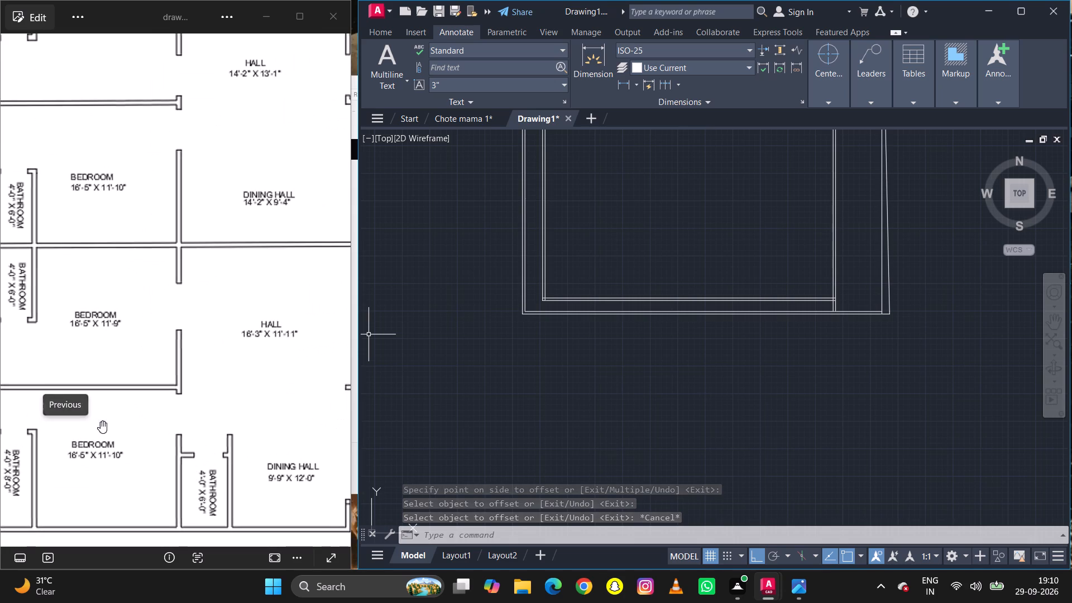
scroll(218, 399, "down", 1)
scroll(20, 461, "up", 2)
scroll(20, 462, "down", 1)
scroll(20, 462, "up", 7)
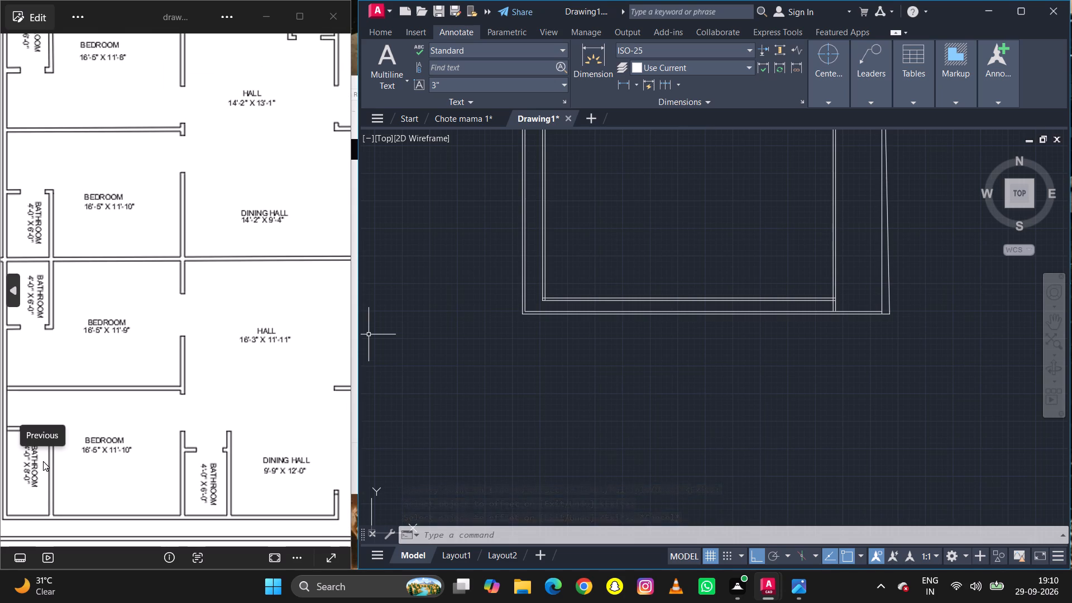
scroll(43, 461, "up", 2)
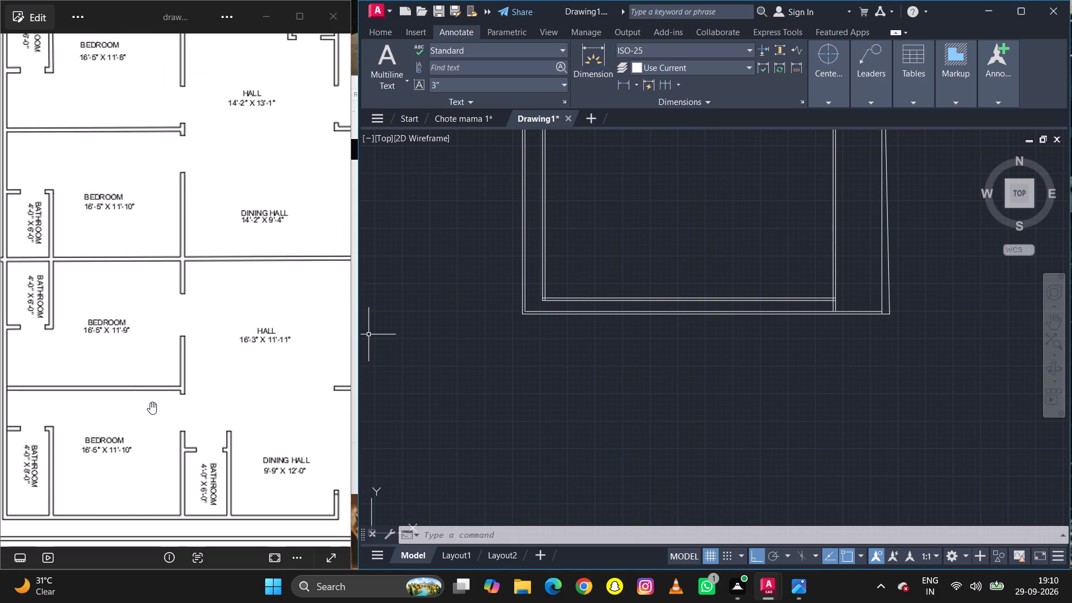
Build the bottom bedroom's upper wall by offsetting the inner bottom wall line 11'10" upward and the resulting line another 4.5".
scroll(667, 544, "down", 2)
scroll(663, 404, "down", 1)
scroll(663, 404, "up", 1)
scroll(643, 327, "down", 3)
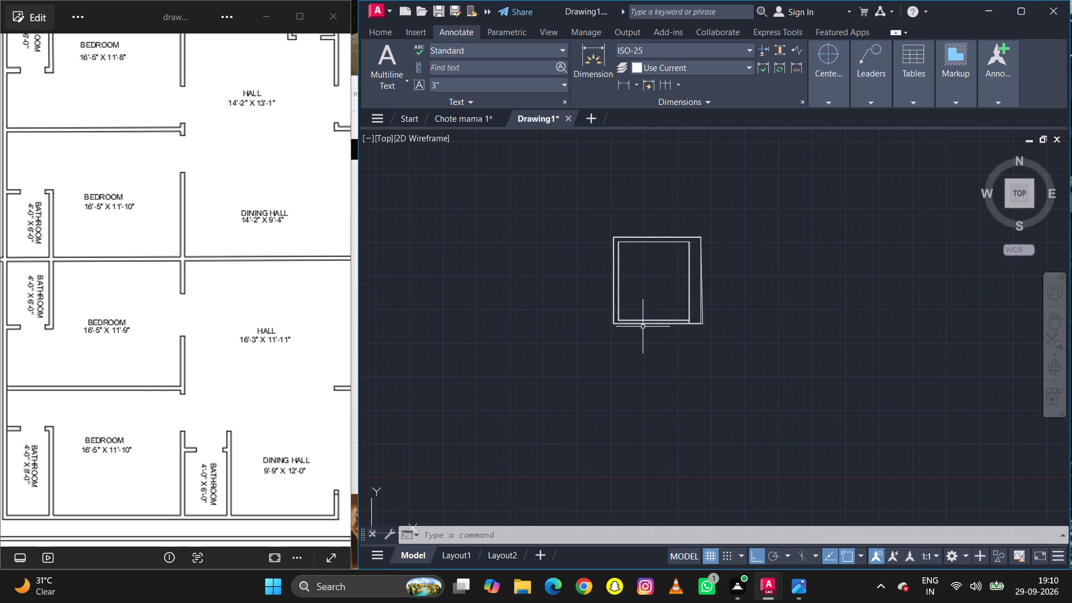
scroll(652, 293, "up", 2)
key("Escape")
key("o")
key("space")
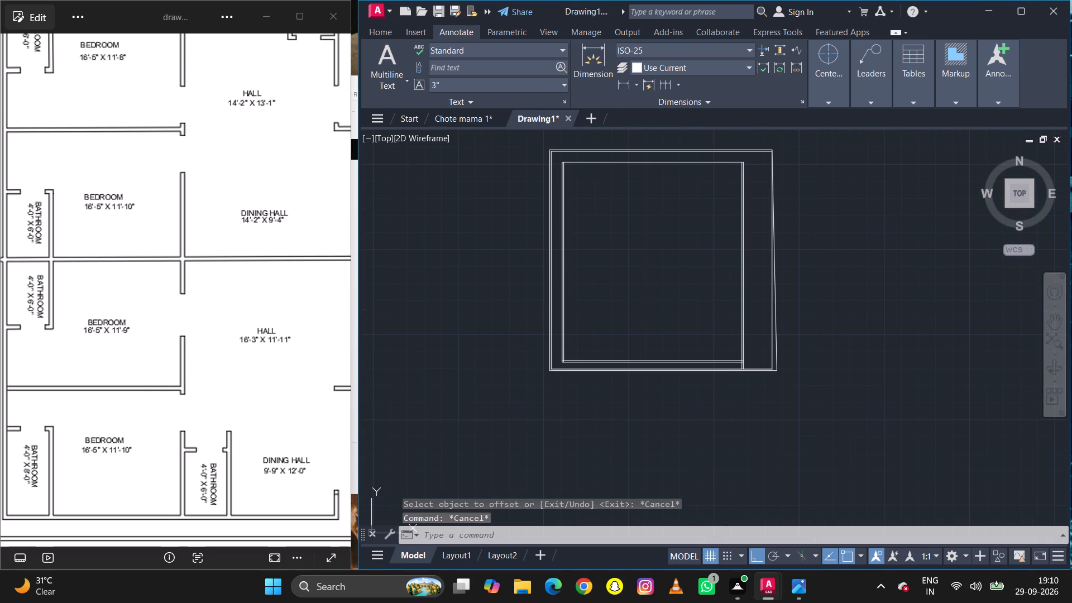
type("11")
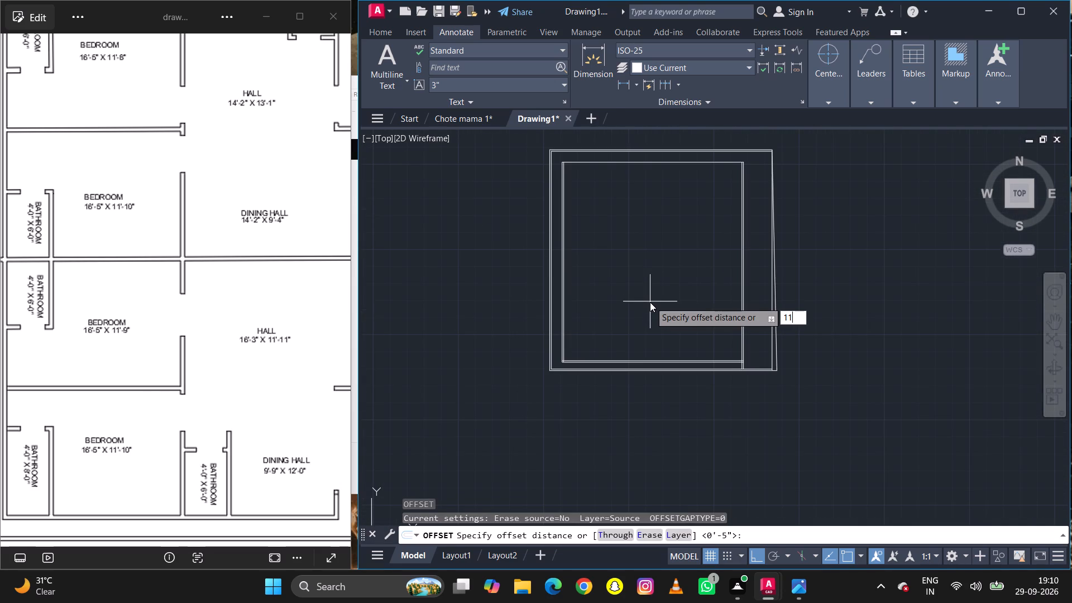
key("apostrophe")
key("grave")
key("BackSpace")
type("10")
key("Return")
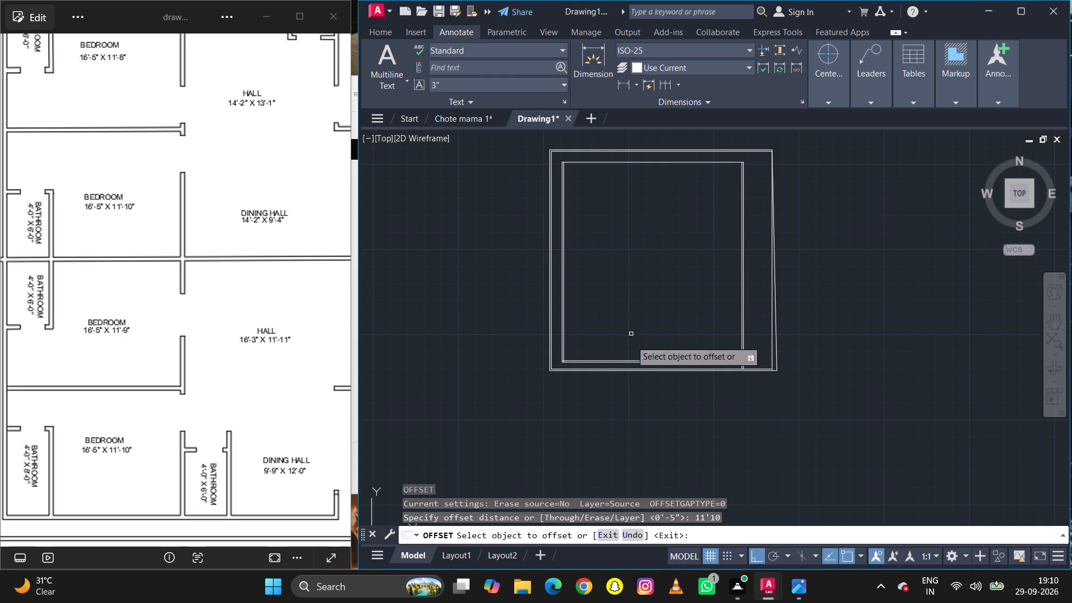
scroll(573, 357, "up", 2)
left_click(585, 367)
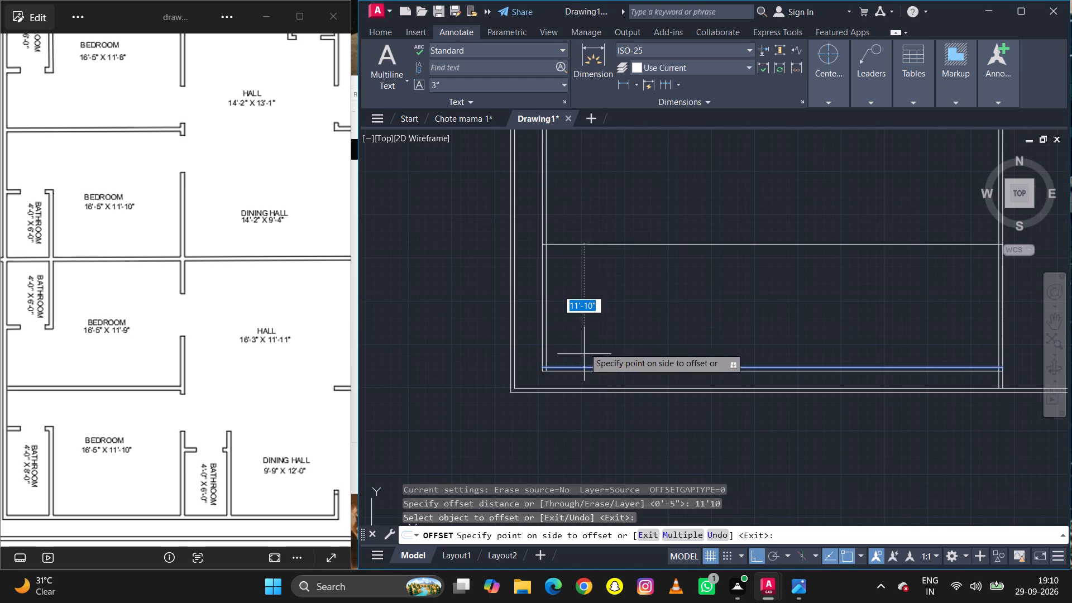
triple_click(588, 258)
left_click(595, 242)
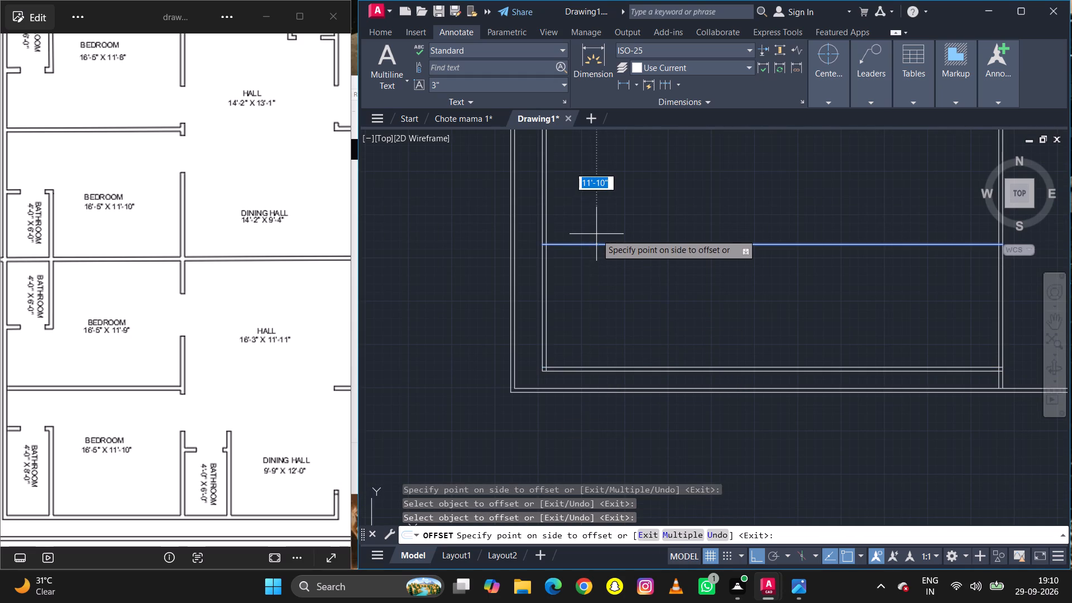
key("4")
type(".5")
key("space")
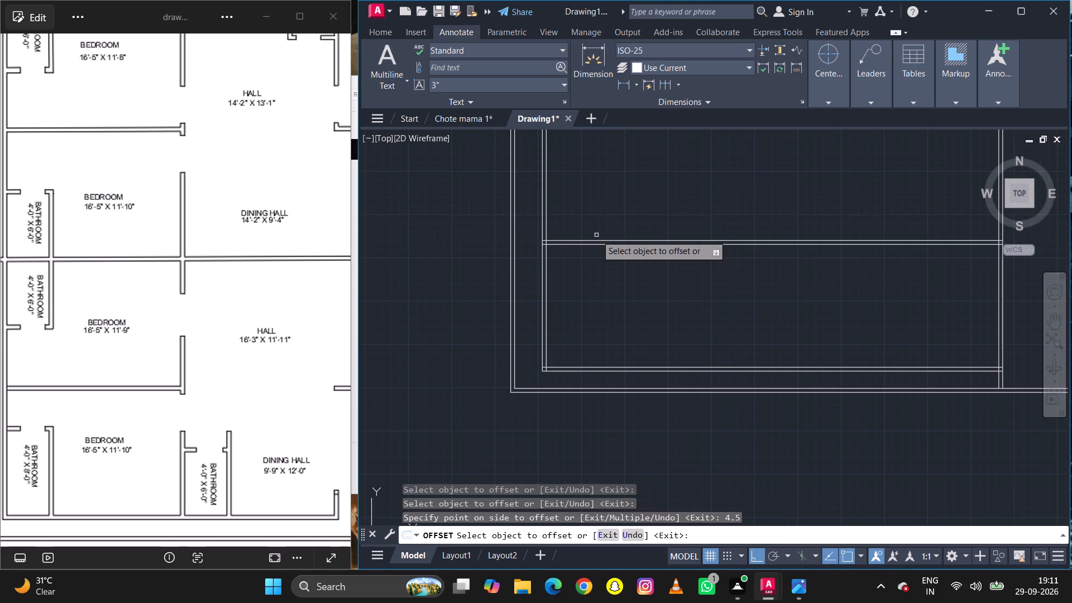
Build the second bedroom's upper wall by offsetting the first partition's top line 11'9" upward and the resulting line another 4.5".
left_click(599, 240)
type("11'")
key("9")
key("Return")
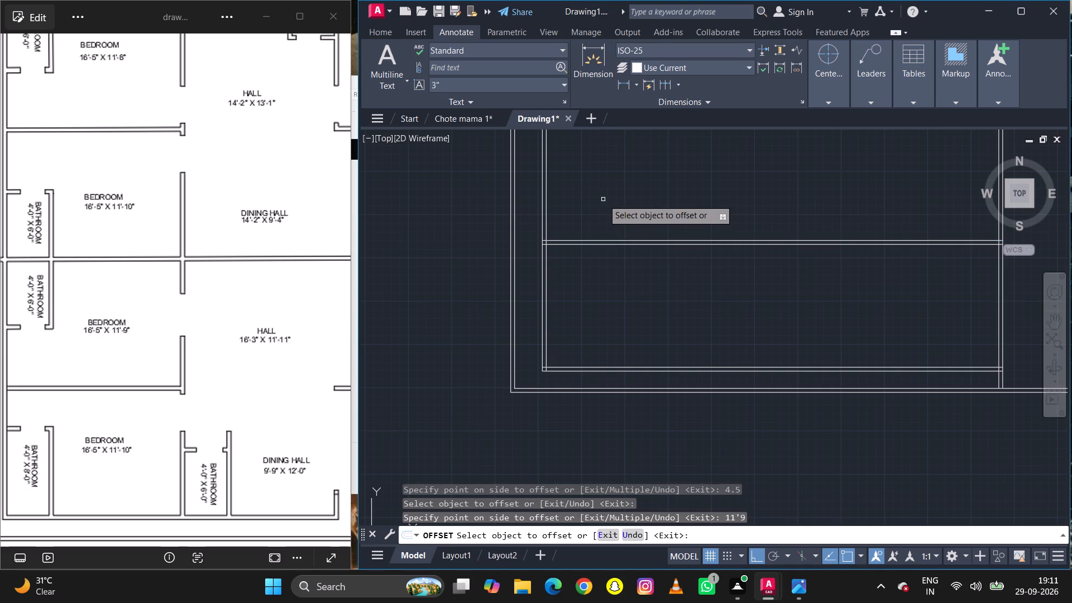
scroll(638, 246, "down", 1)
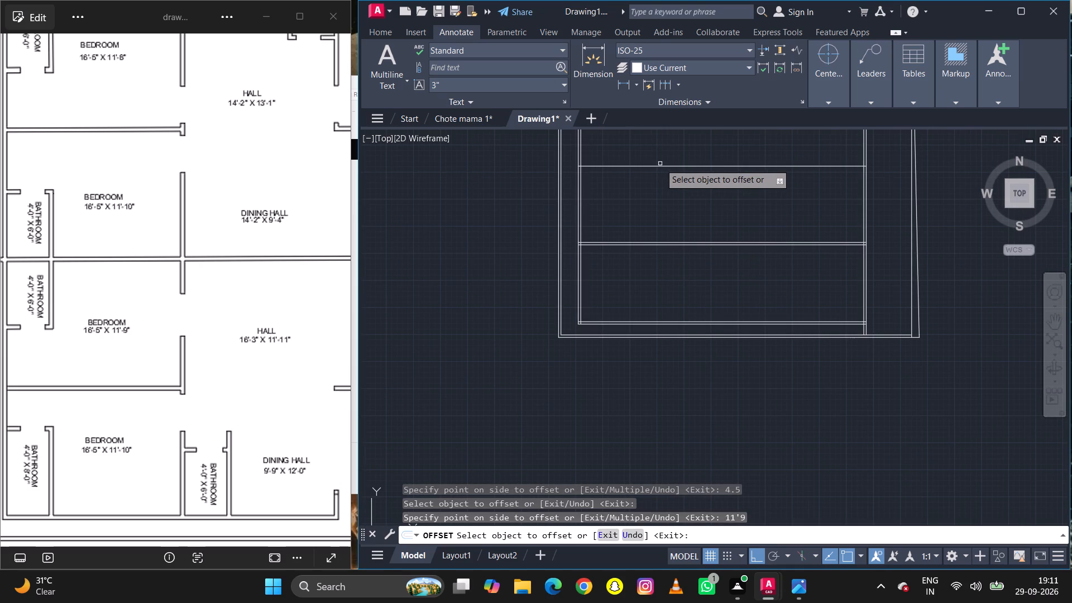
left_click(661, 166)
type("4.5")
key("Return")
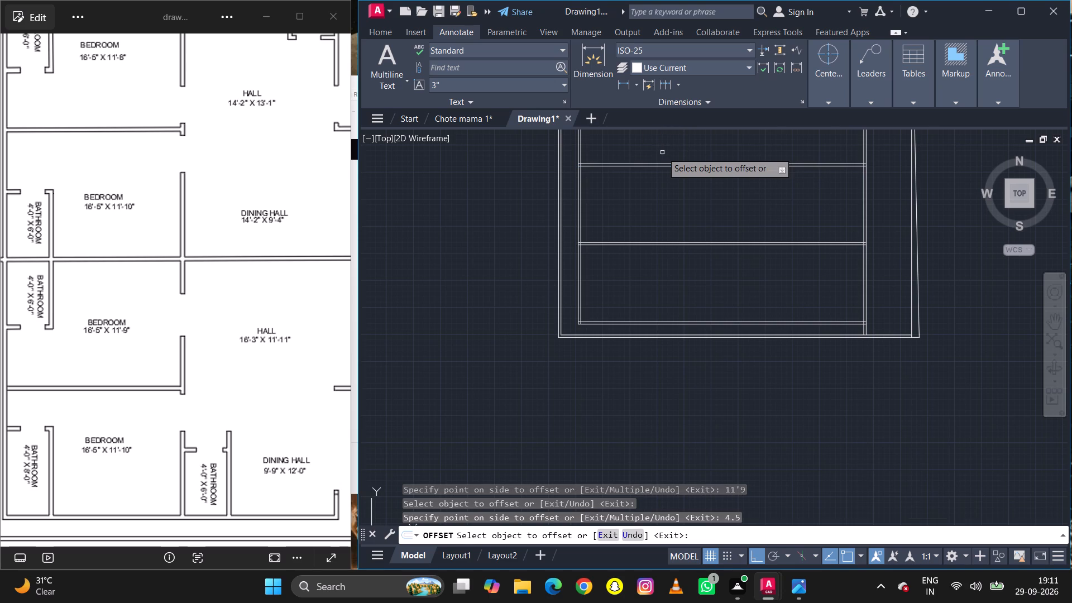
Build the third bedroom's upper wall by offsetting the second partition's top line 11'10" upward and the resulting line another 4.5".
scroll(663, 228, "down", 3)
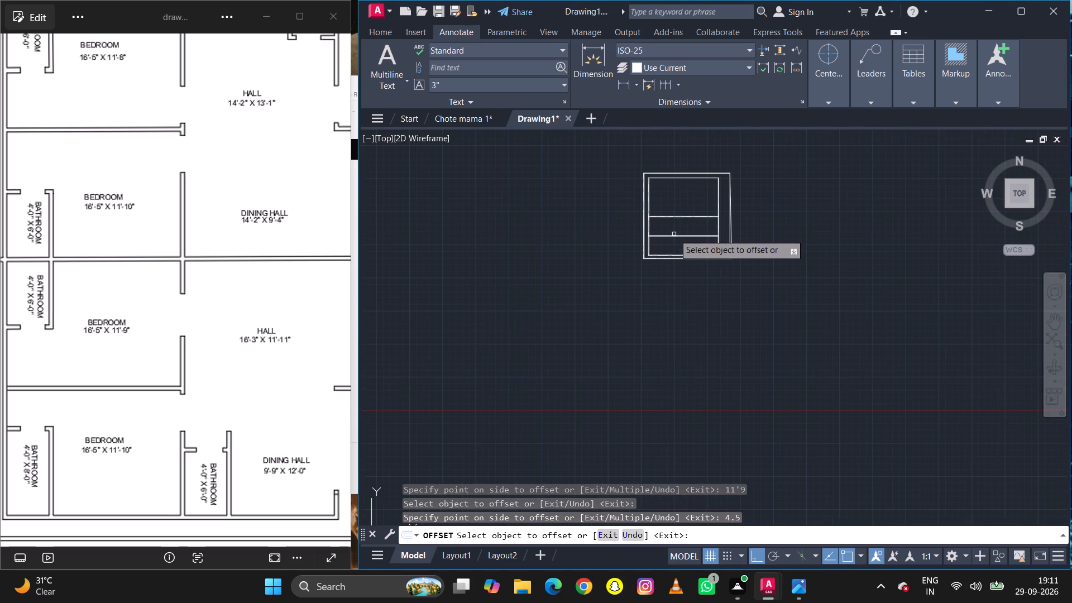
scroll(674, 213, "down", 1)
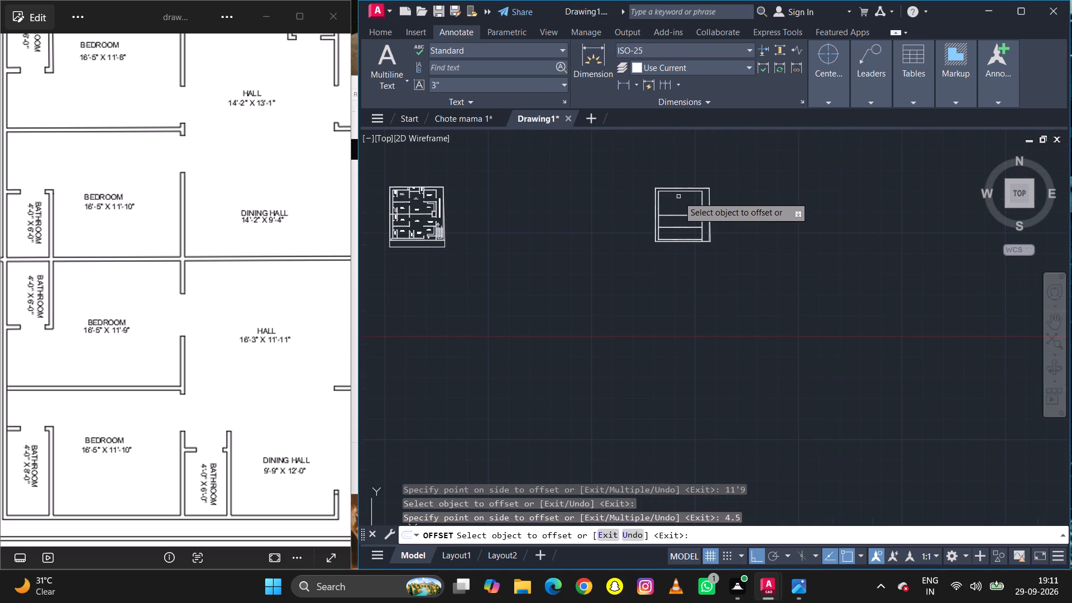
scroll(668, 184, "up", 2)
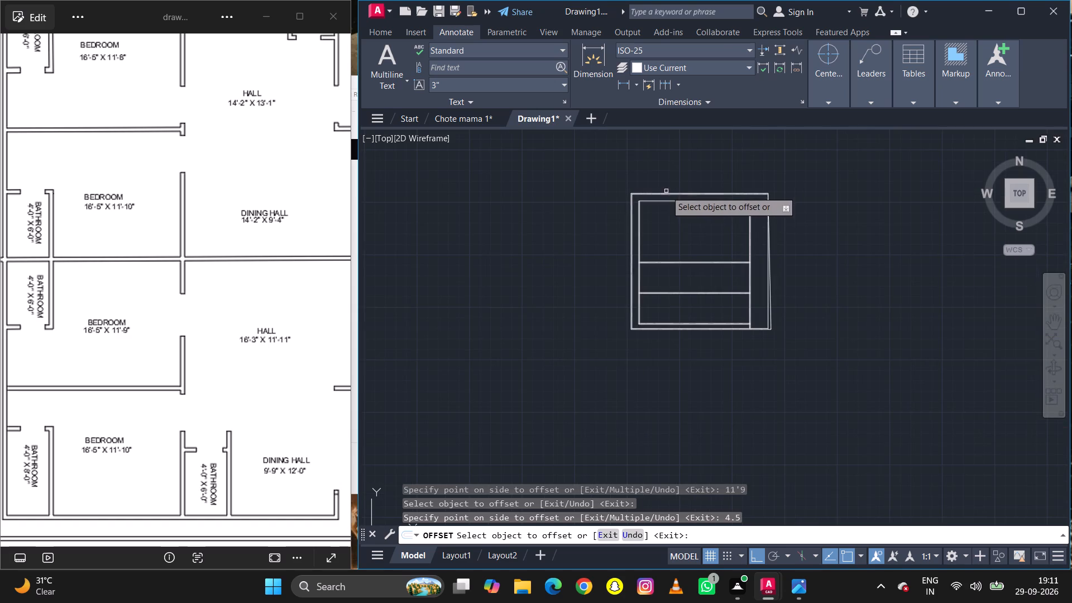
scroll(669, 225, "up", 2)
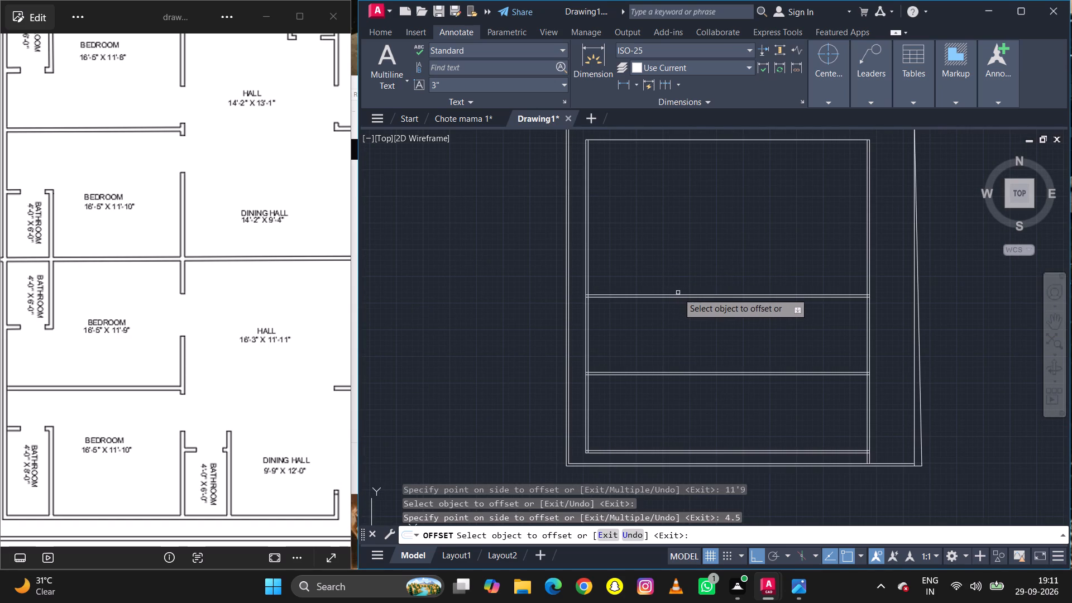
double_click(679, 293)
left_click(685, 295)
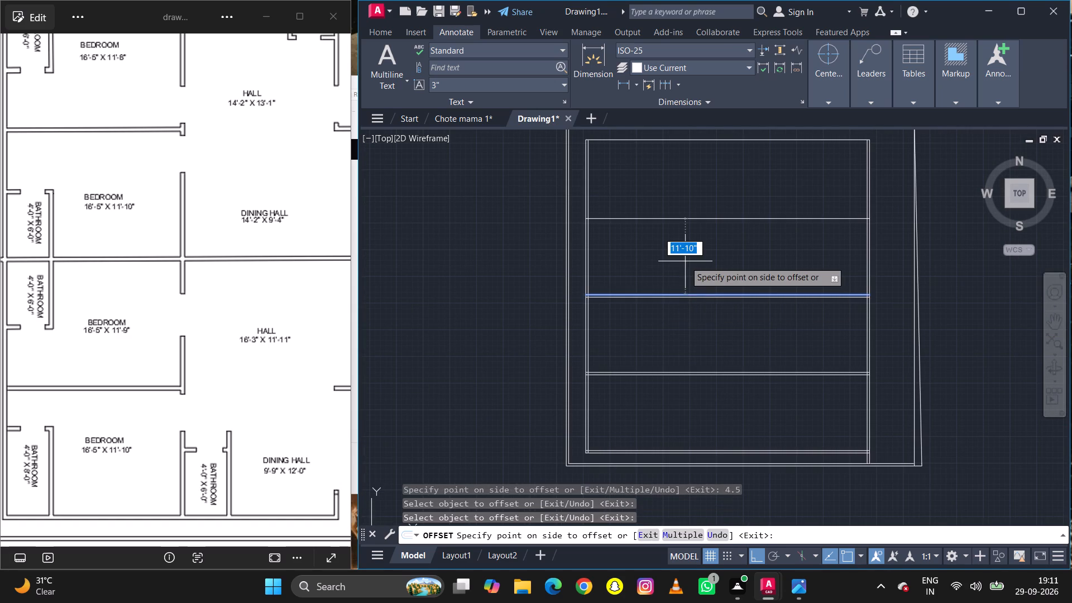
left_click(680, 253)
left_click(679, 219)
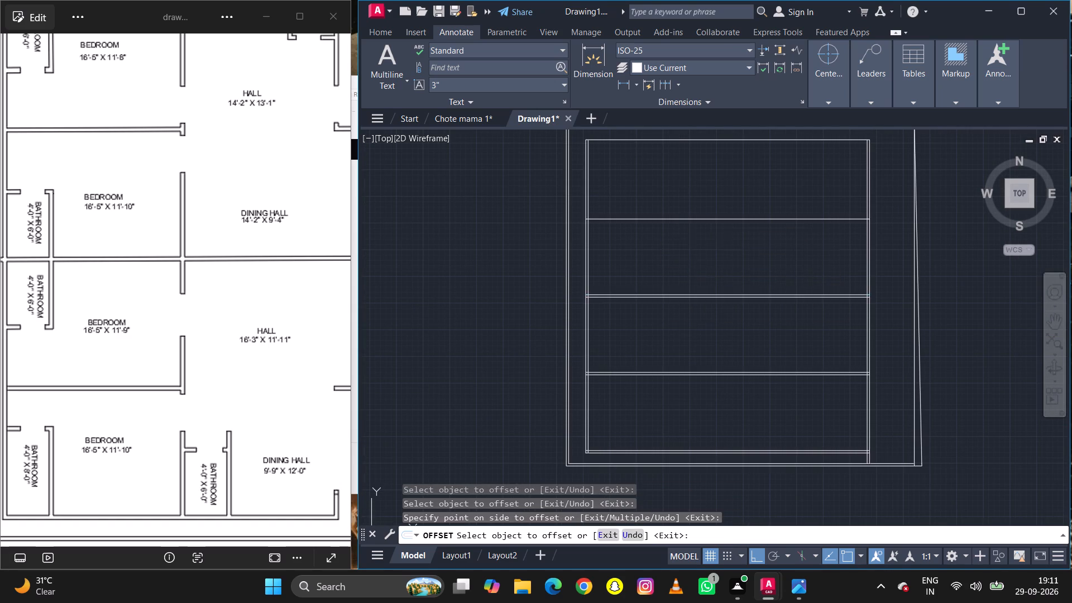
key("4")
key("period")
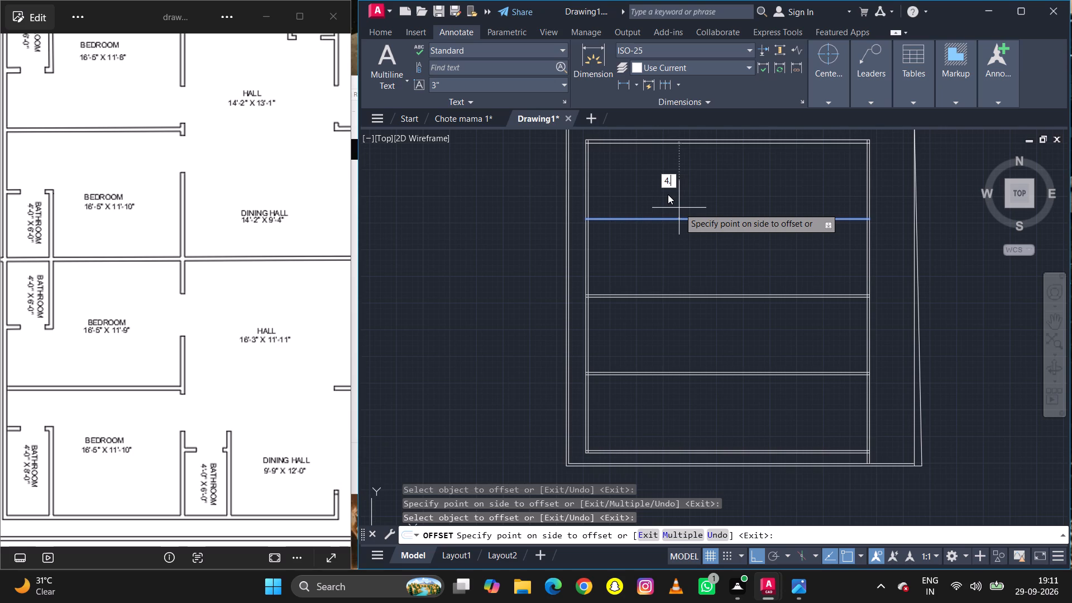
type("5")
key("space")
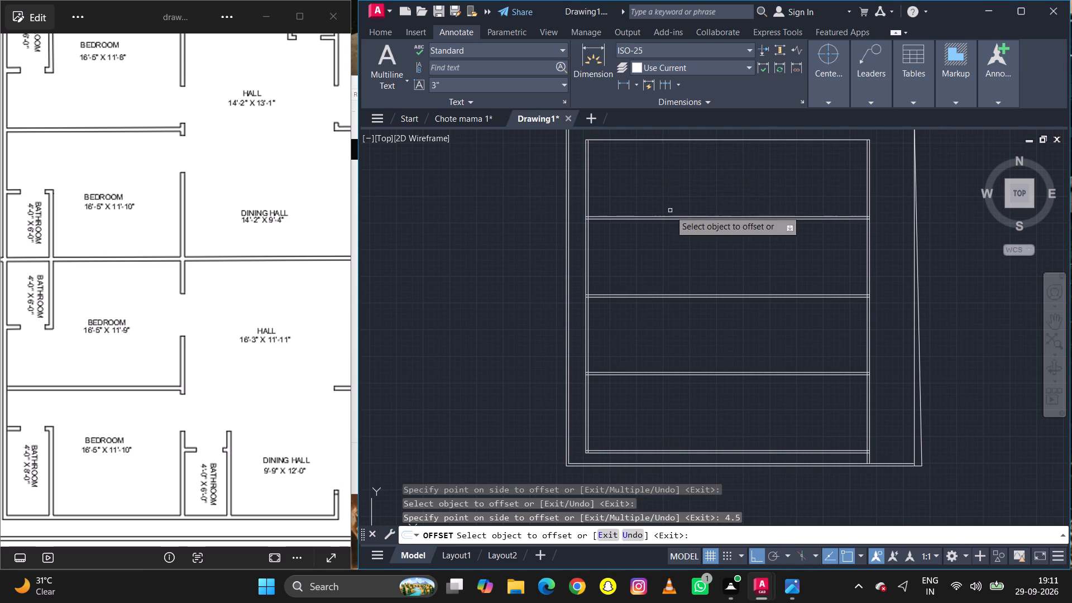
Offset the third partition's top line 11'8" upward for the top bedroom's depth.
left_click(673, 216)
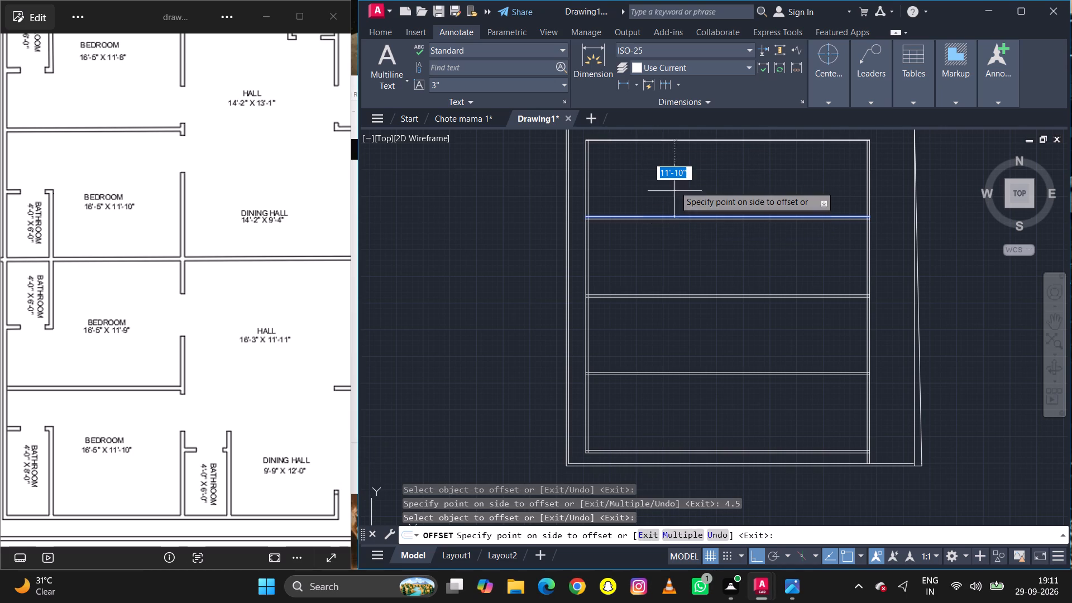
key("1")
type("1'")
key("8")
key("Return")
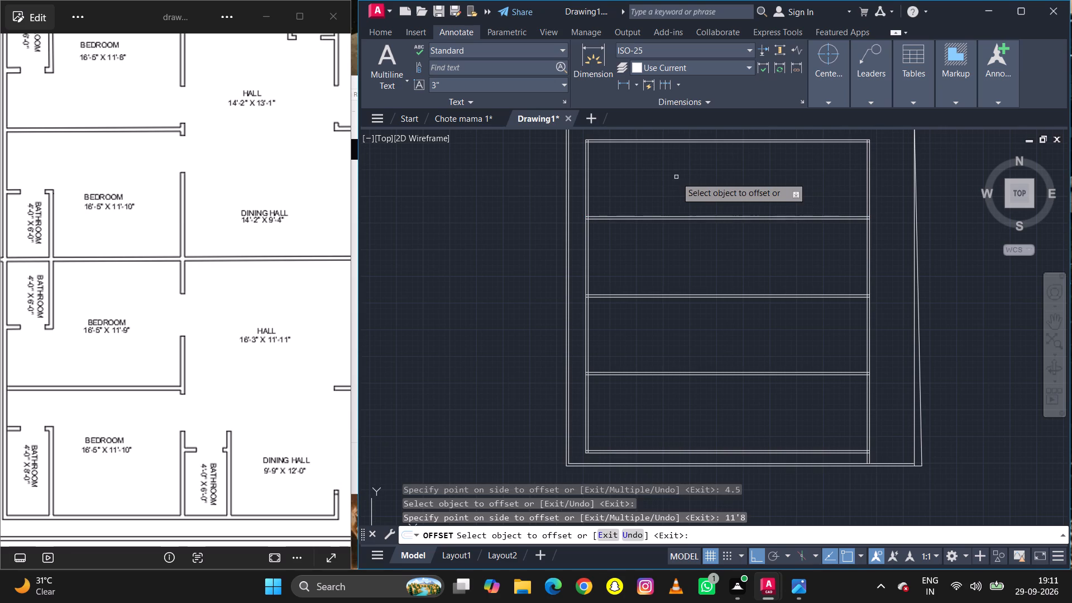
key("Escape")
key("Escape")
key("Escape")
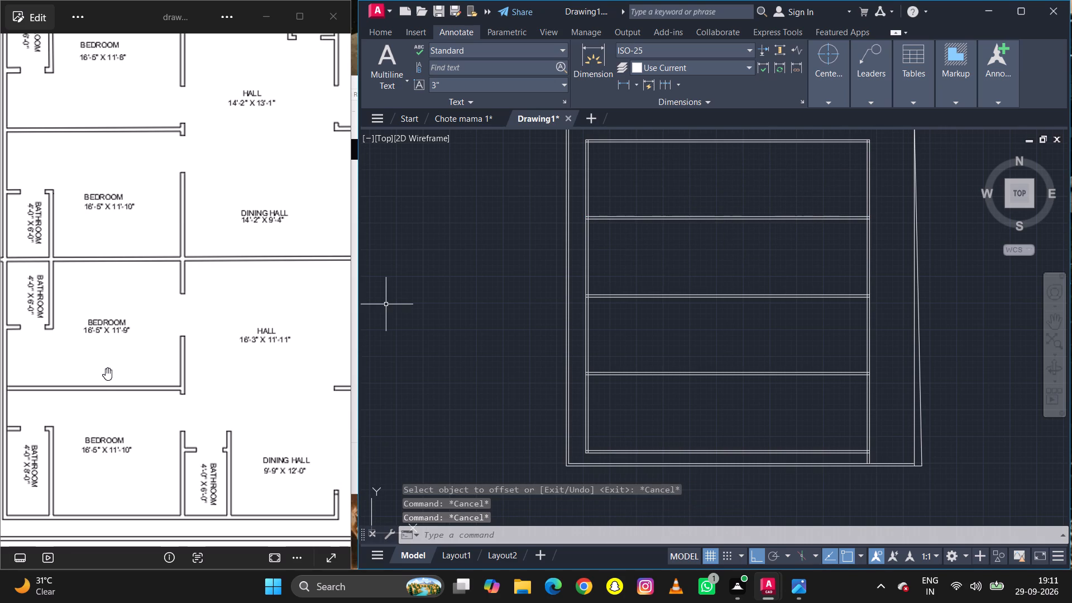
Examine the sizes of the left-hand bedrooms, especially the top one, in the reference plan image.
scroll(92, 456, "up", 2)
scroll(94, 458, "down", 1)
scroll(94, 458, "up", 2)
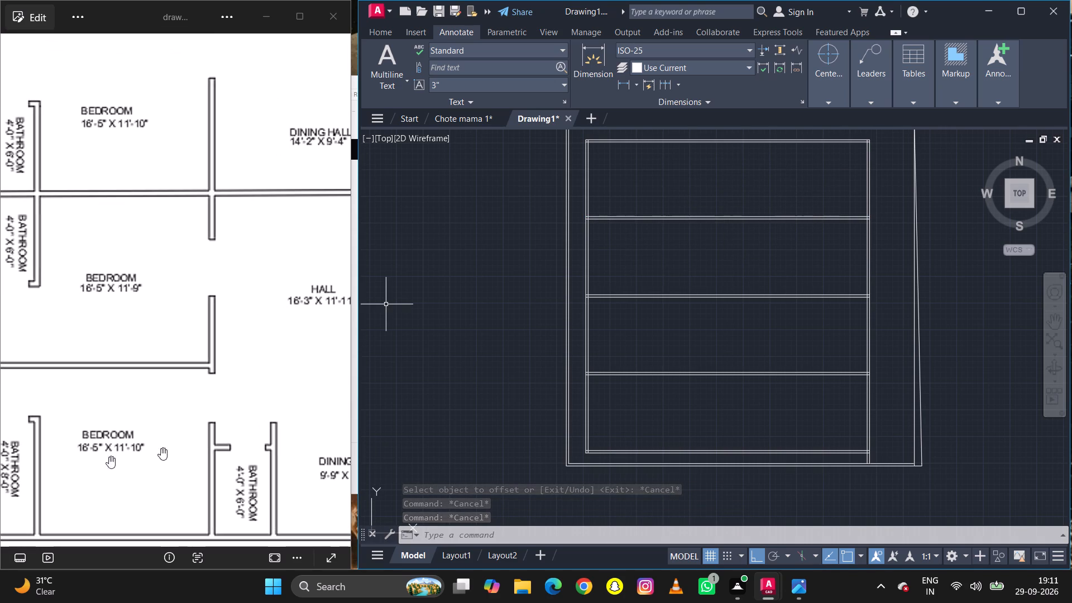
scroll(198, 397, "down", 3)
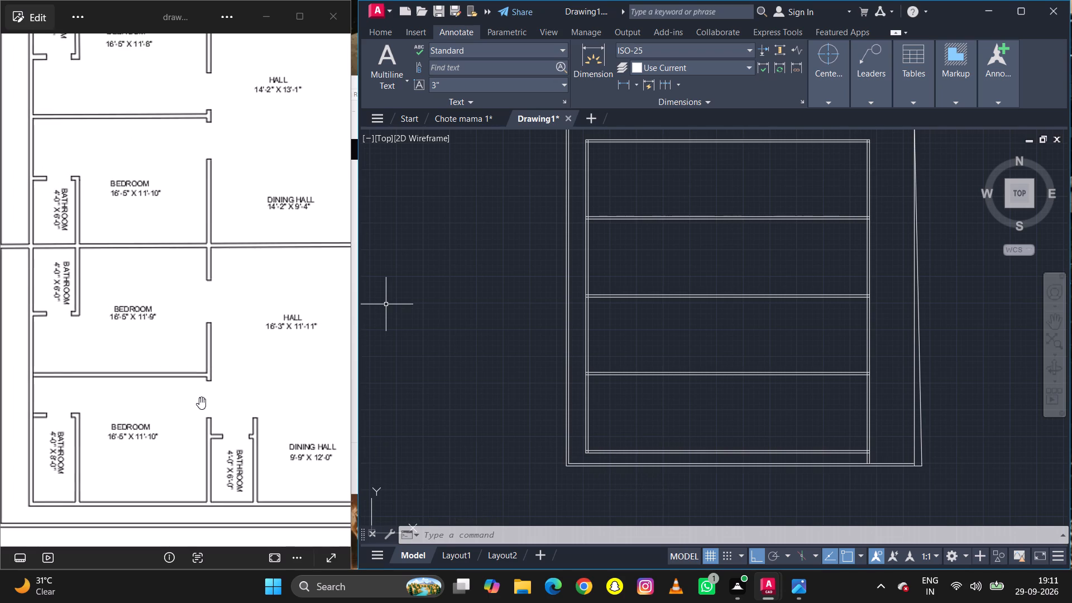
scroll(199, 397, "down", 2)
scroll(78, 135, "up", 3)
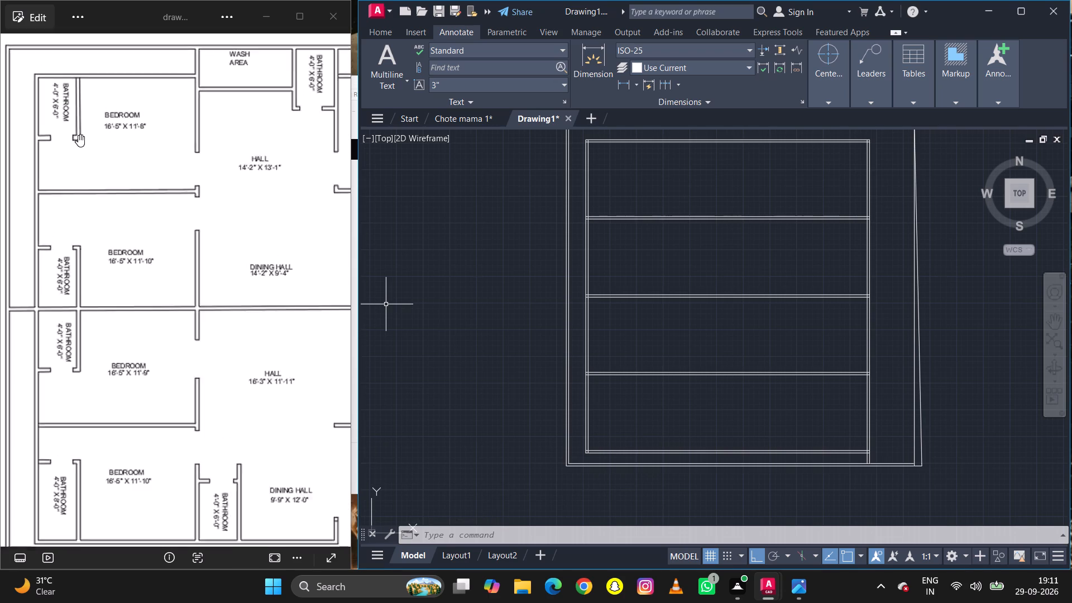
scroll(78, 135, "up", 3)
scroll(128, 107, "up", 8)
scroll(134, 111, "down", 1)
scroll(134, 112, "up", 9)
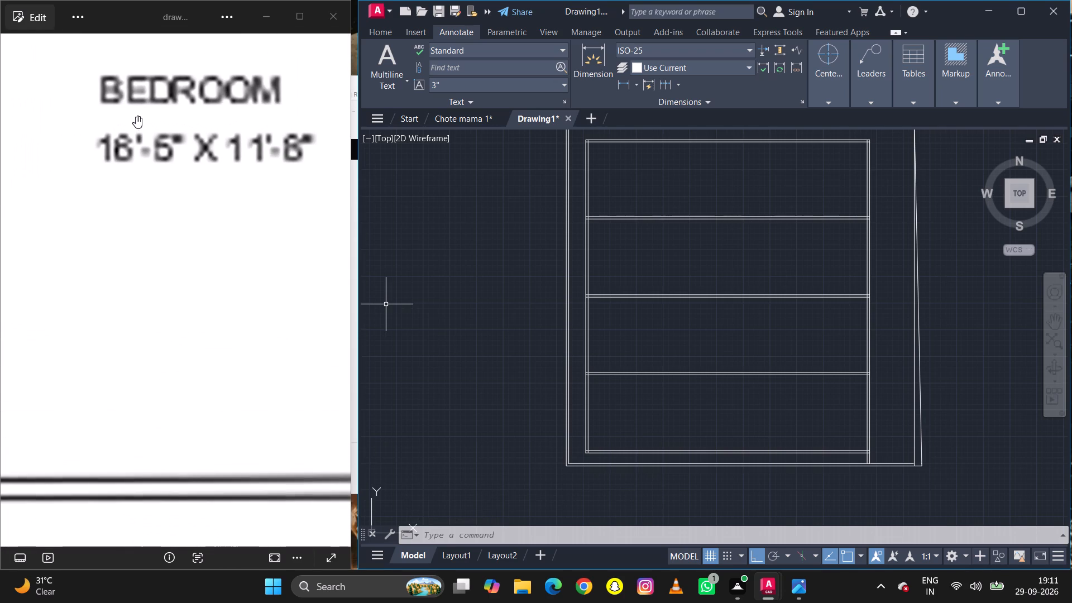
scroll(136, 116, "up", 7)
scroll(137, 119, "down", 11)
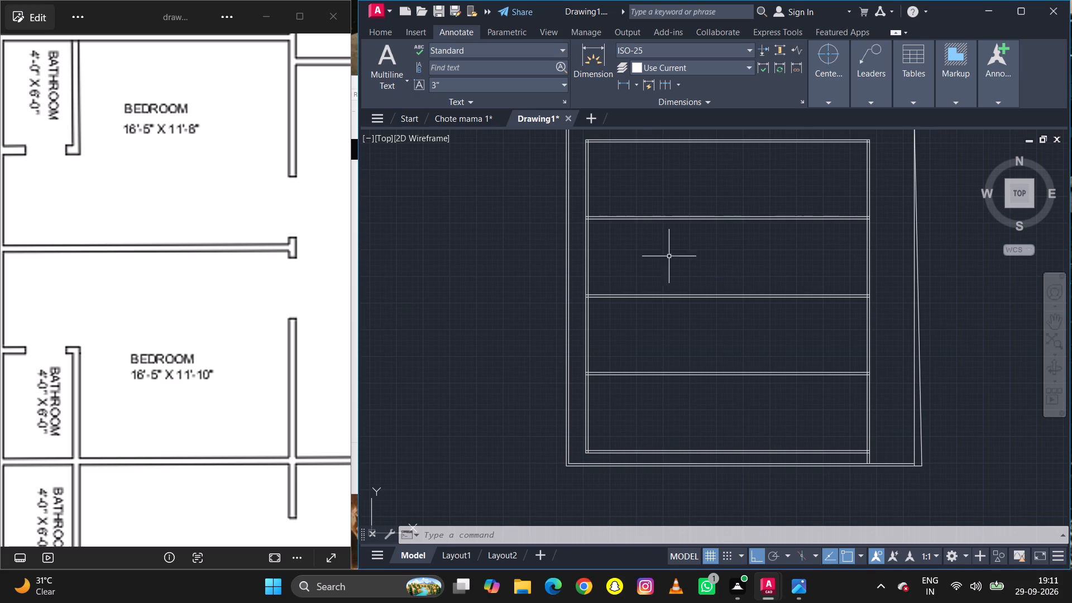
Offset the inner left wall line 16'5" to the right to set the width of the bedrooms.
key("Escape")
type("o")
key("space")
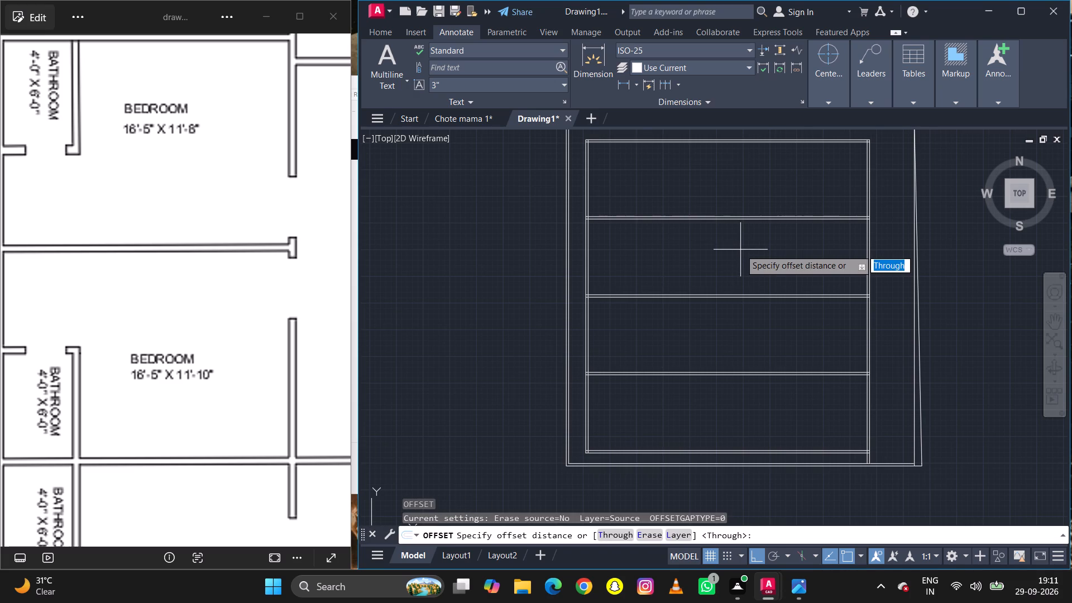
key("1")
key("6")
key("apostrophe")
type("5")
key("space")
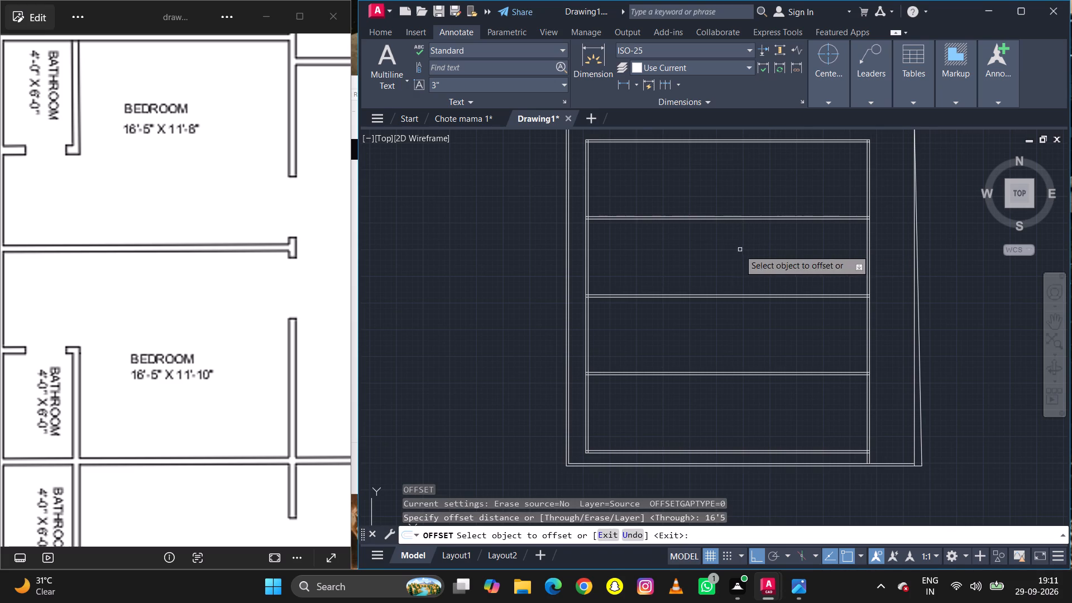
left_click(590, 282)
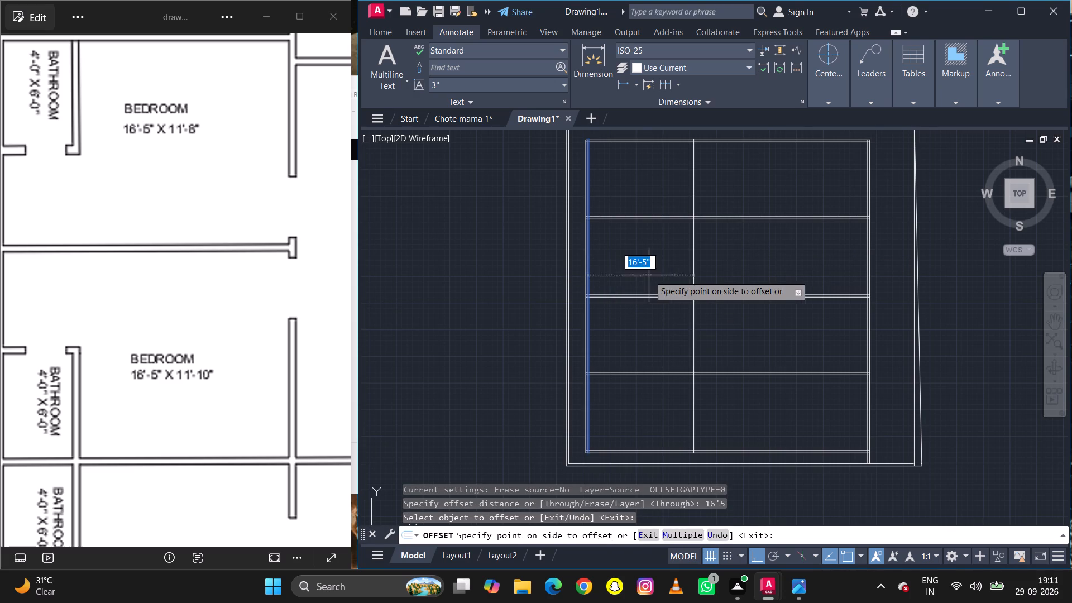
left_click(683, 277)
Offset the new bedroom-width line 4.5" toward the halls to complete the wall between bedrooms and halls.
left_click(694, 277)
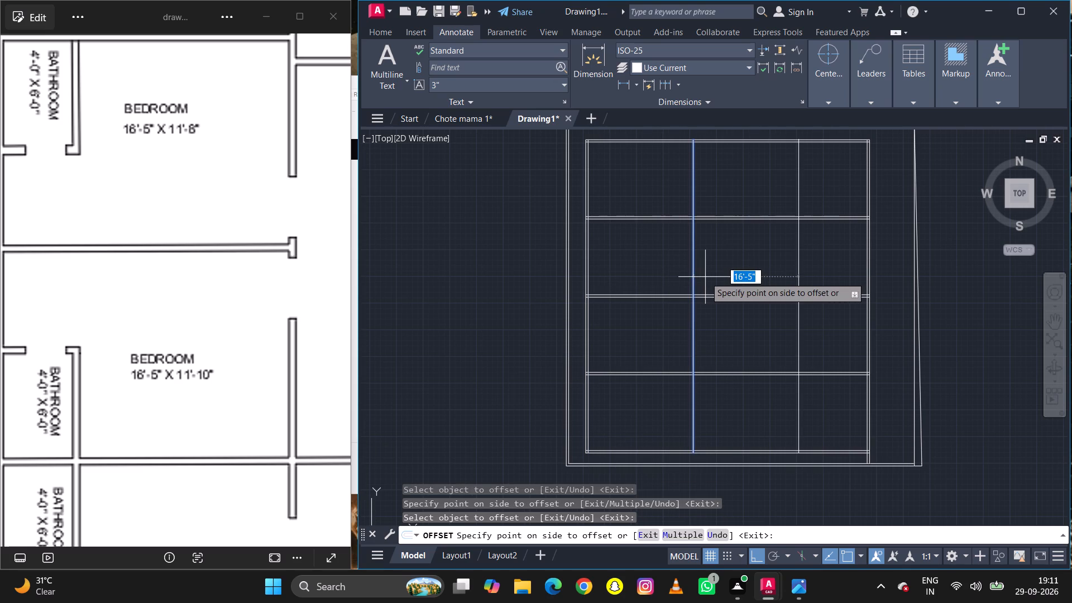
key("5")
key("BackSpace")
key("4")
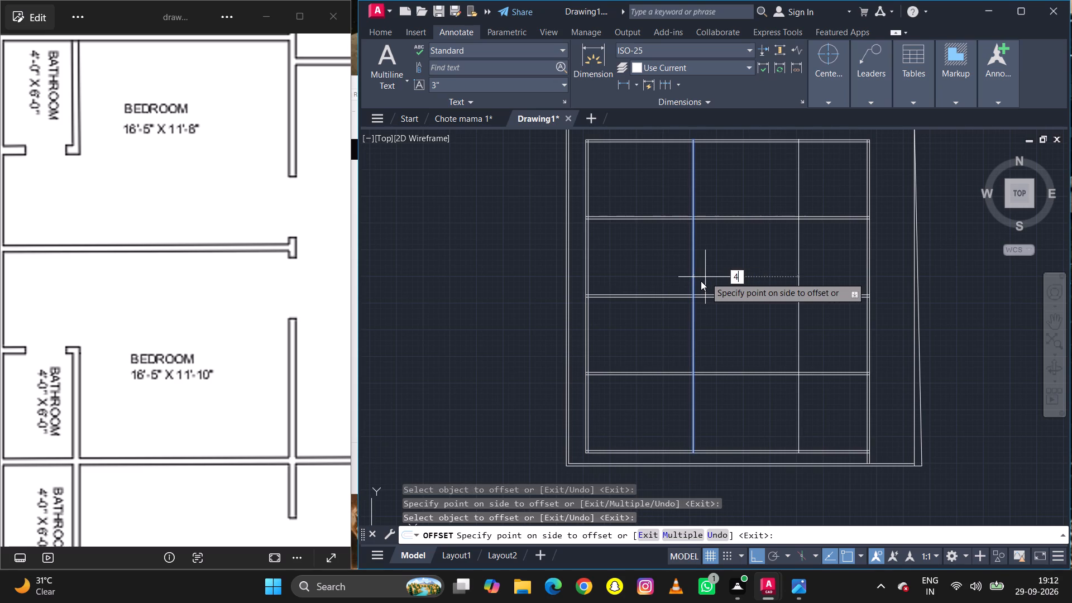
key("comma")
key("BackSpace")
key("Escape")
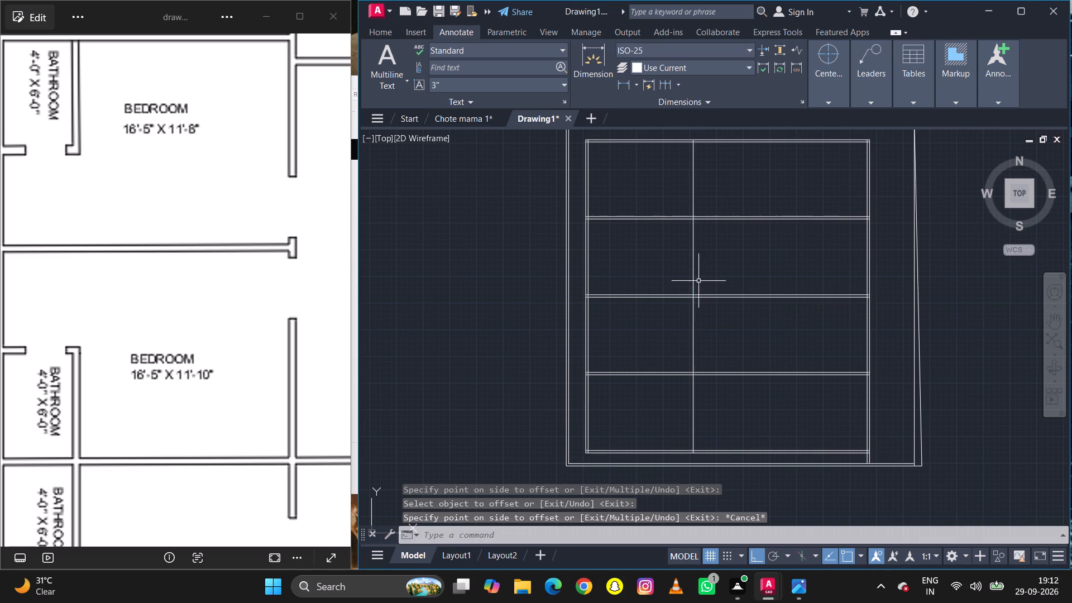
type("o 4.5")
key("space")
left_click(692, 282)
left_click(702, 281)
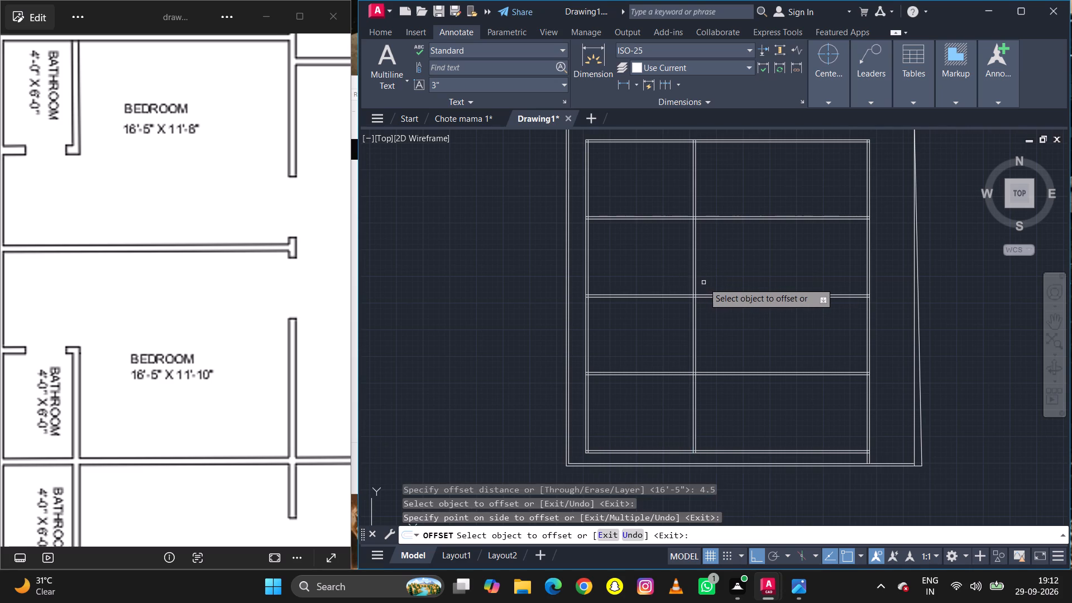
key("Escape")
key("Escape")
Trim the lowest and uppermost bedroom partitions across the hall area, keeping the middle wall that divides the two portions.
type("tr")
key("space")
left_click_drag(754, 385, 758, 288)
key("ctrl+z")
left_click(757, 403)
left_click_drag(757, 403, 744, 350)
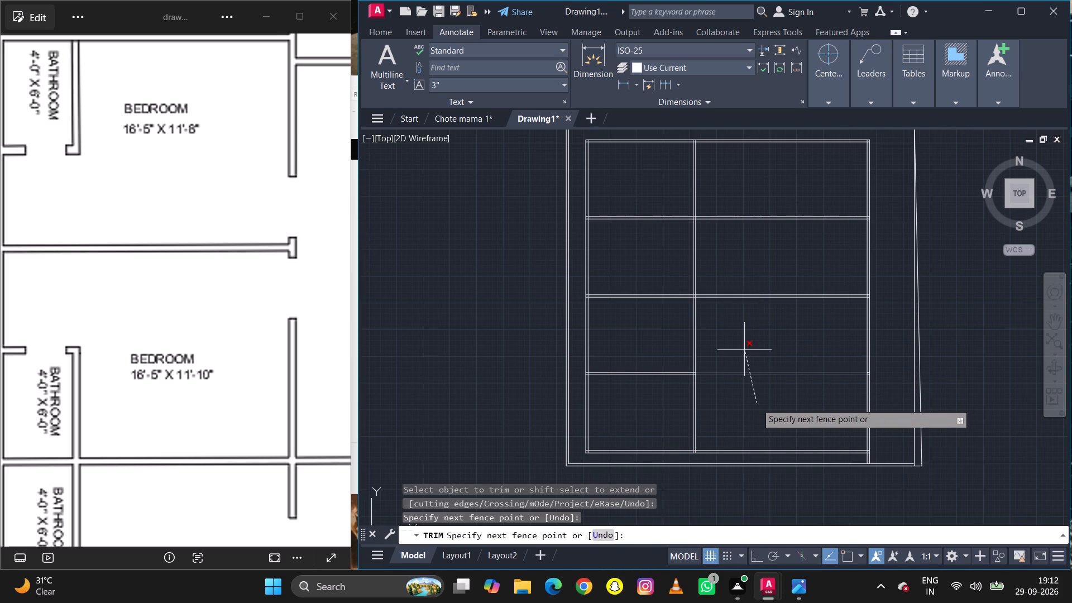
left_click(749, 345)
left_click_drag(784, 248, 788, 202)
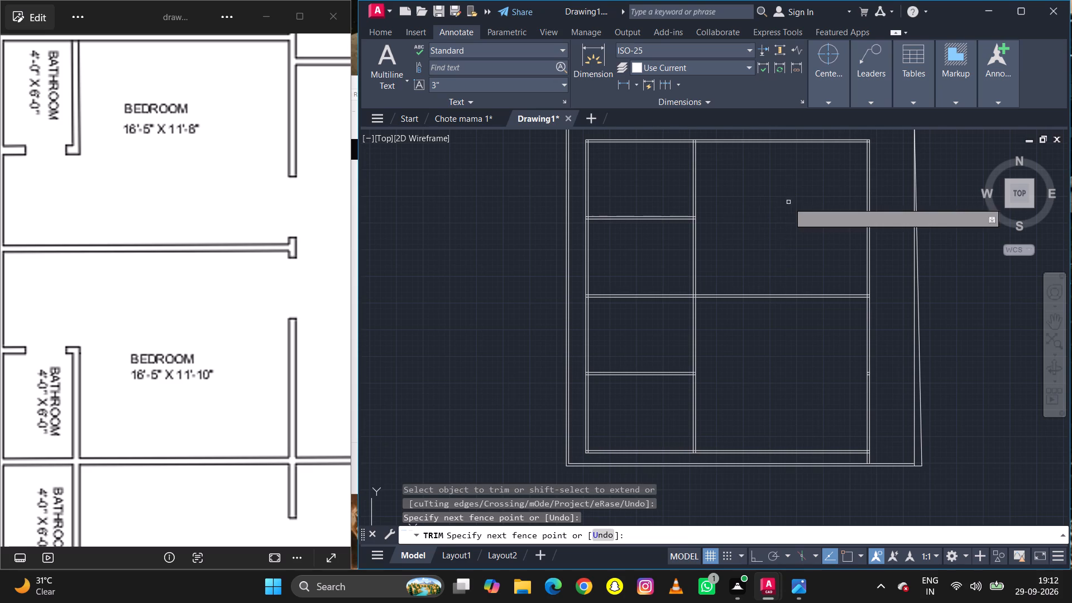
left_click(788, 202)
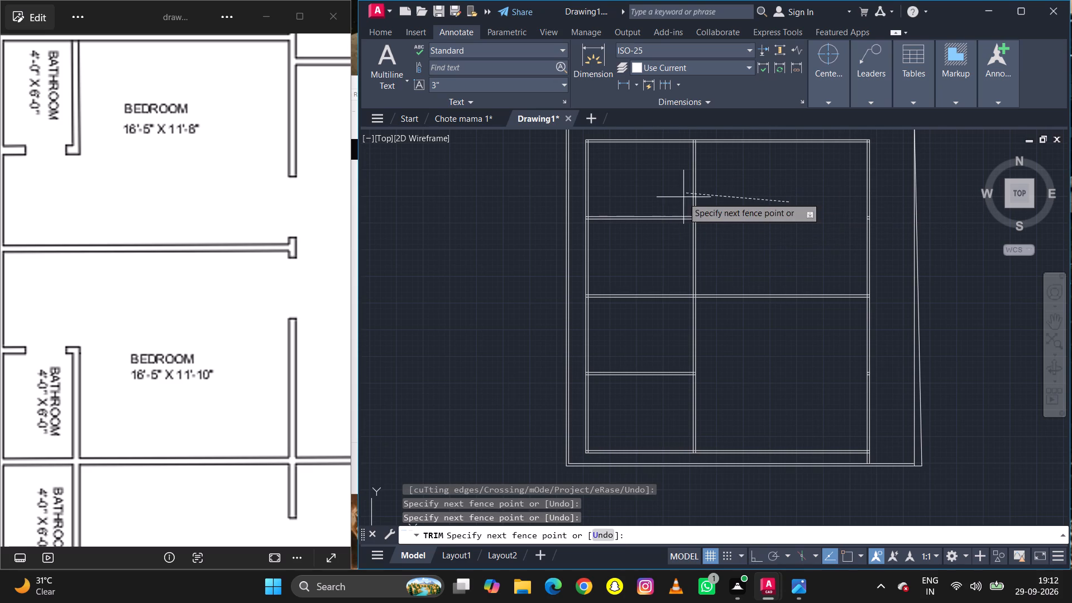
left_click(772, 186)
right_click(767, 201)
right_click(767, 201)
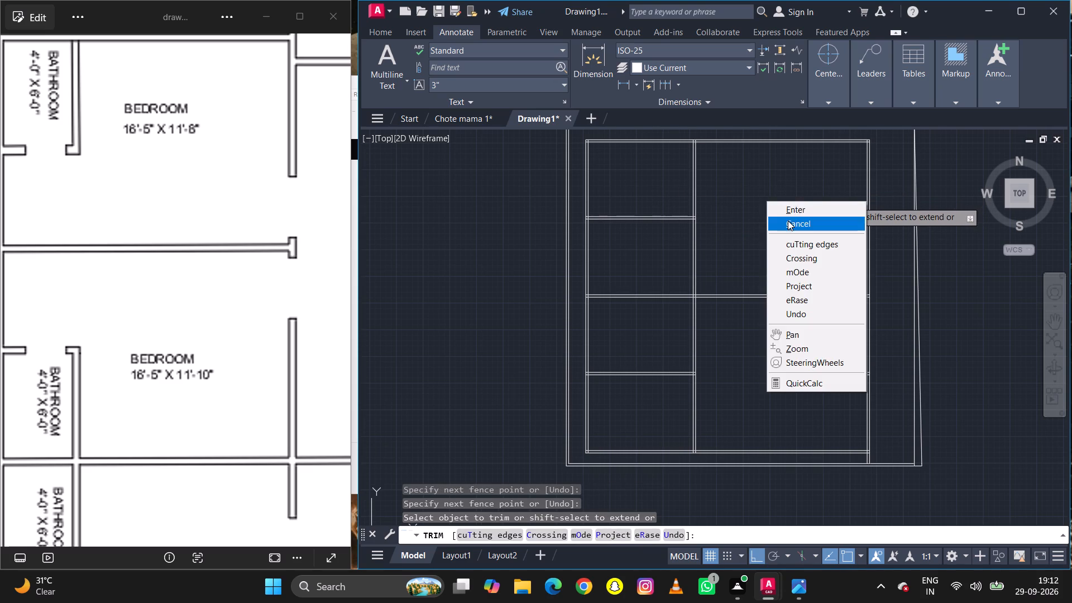
double_click(793, 207)
left_click(763, 216)
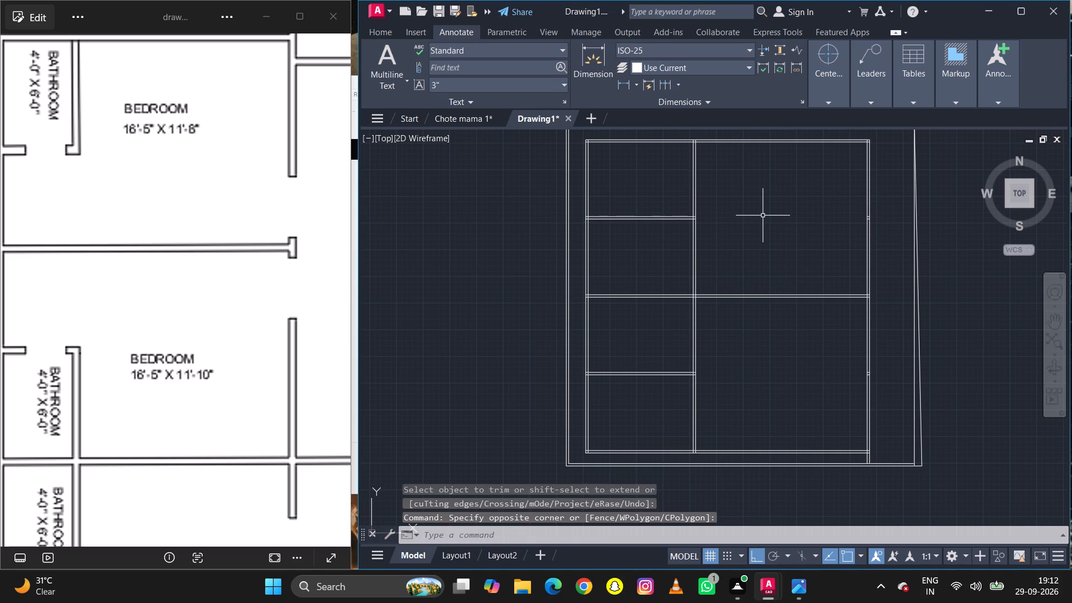
Examine the halls, wash area, bathrooms, drawing rooms and kitchens in the reference plan image for their layout and sizes.
scroll(763, 197, "down", 2)
scroll(762, 200, "up", 1)
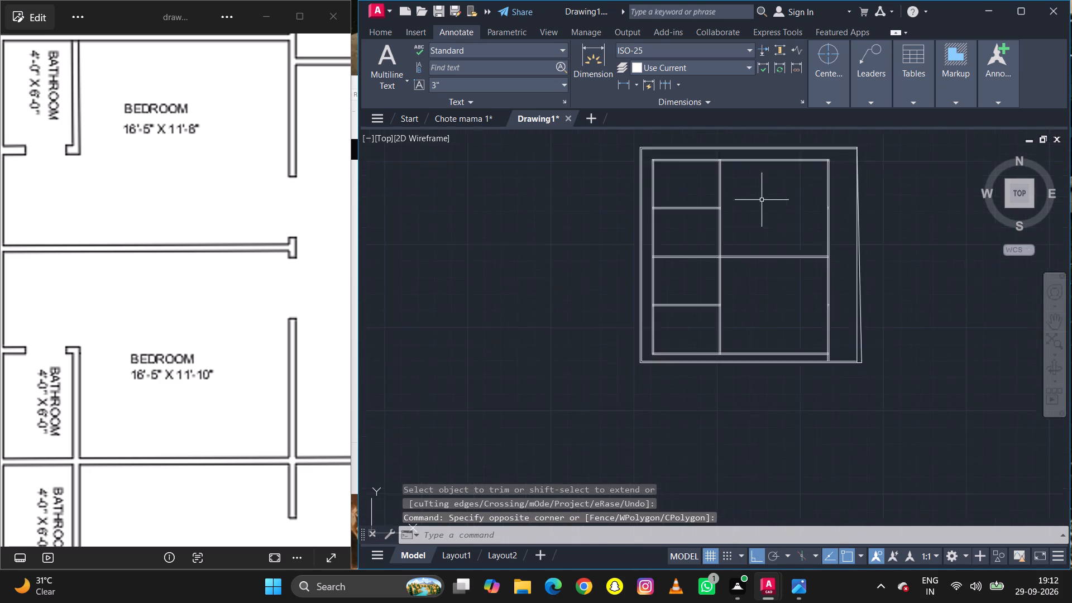
scroll(80, 242, "down", 7)
scroll(96, 264, "up", 1)
scroll(96, 264, "down", 6)
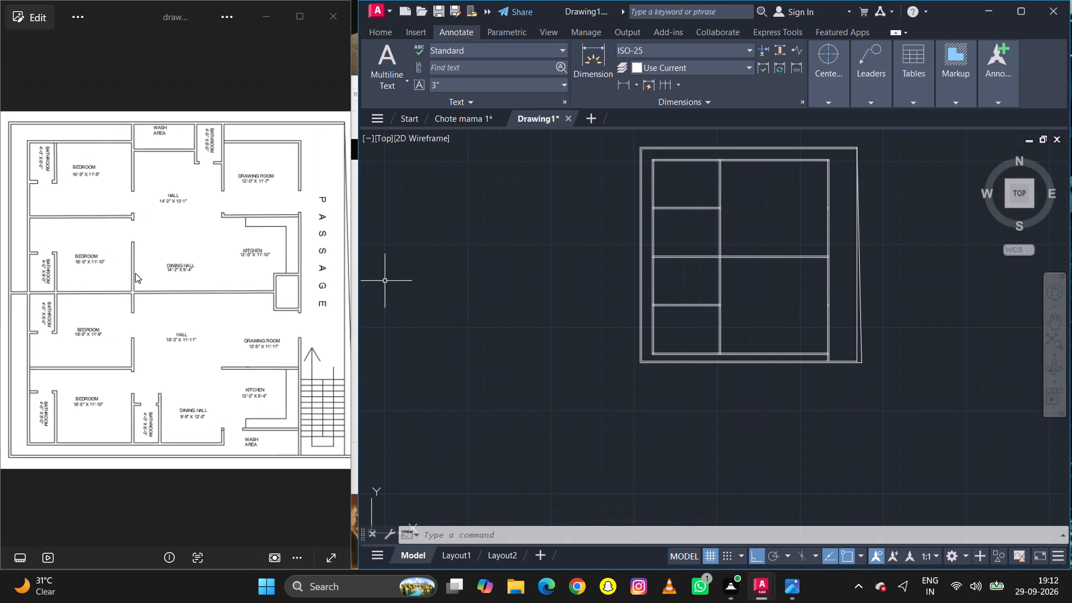
scroll(158, 132, "up", 6)
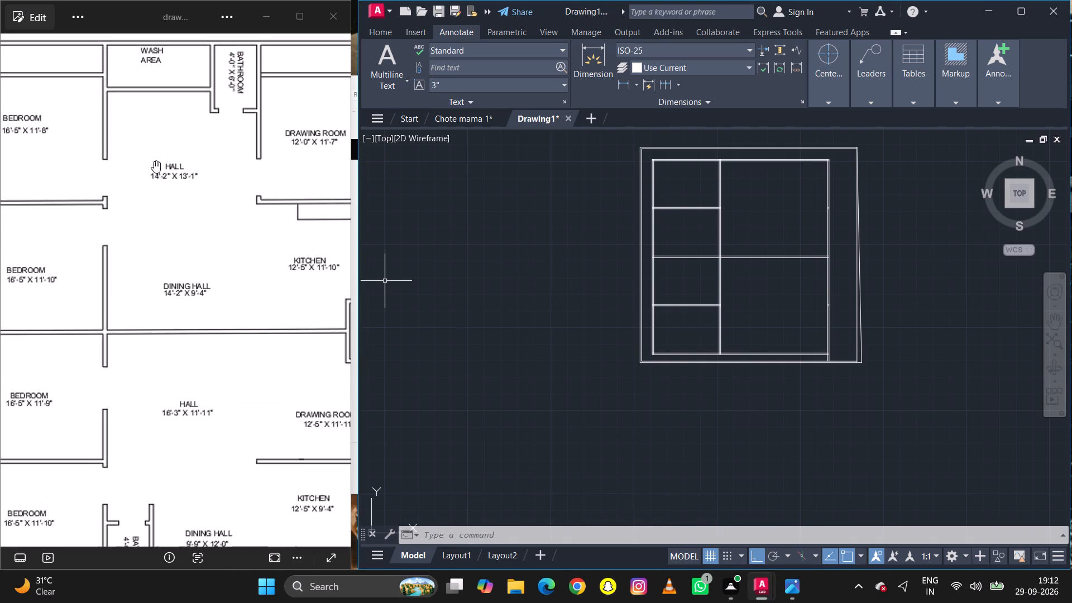
scroll(178, 242, "down", 4)
scroll(205, 104, "up", 4)
scroll(208, 256, "down", 5)
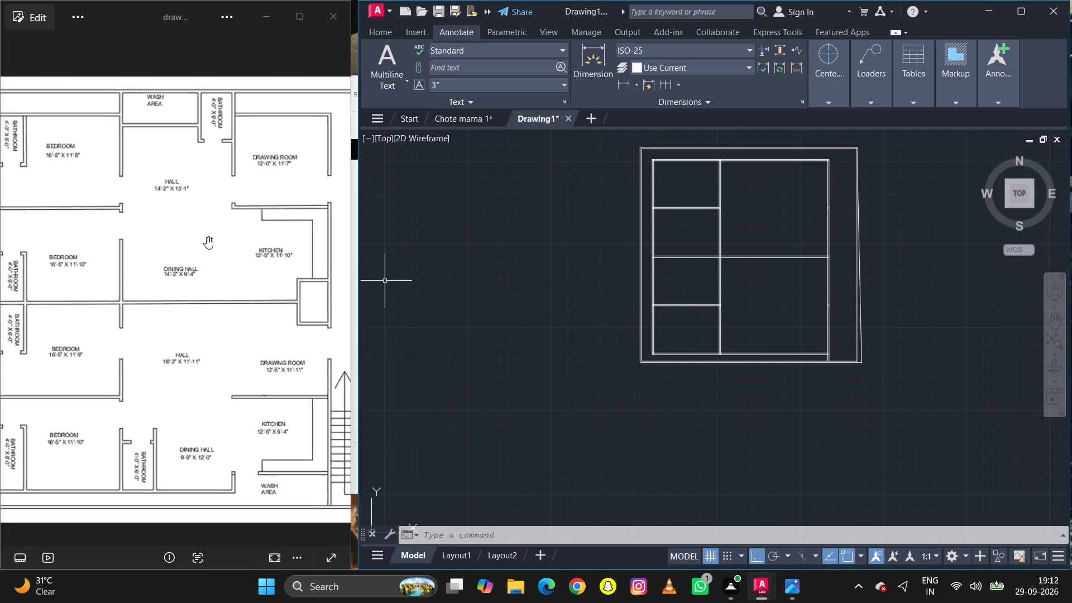
scroll(213, 85, "up", 5)
scroll(213, 125, "down", 7)
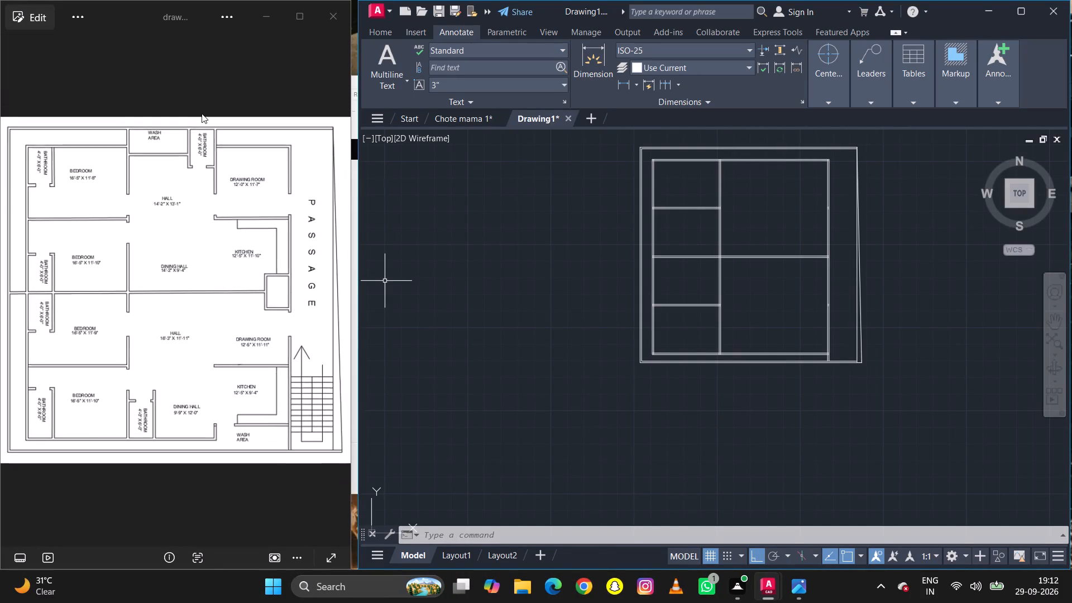
scroll(202, 82, "up", 5)
scroll(202, 82, "down", 4)
scroll(202, 90, "up", 5)
scroll(202, 89, "down", 5)
scroll(202, 89, "up", 3)
scroll(202, 89, "down", 3)
scroll(202, 89, "up", 2)
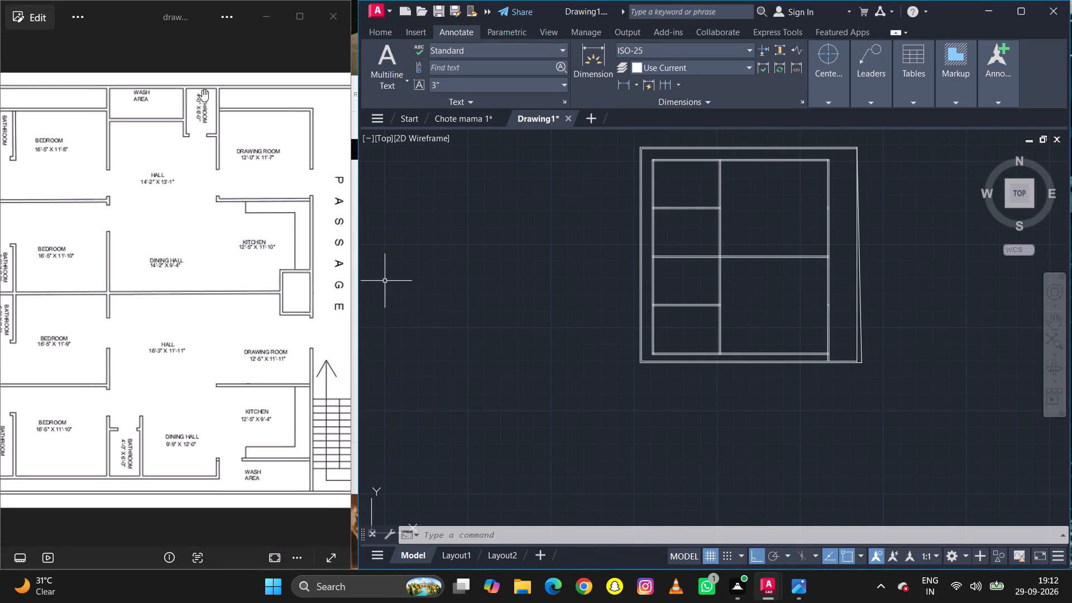
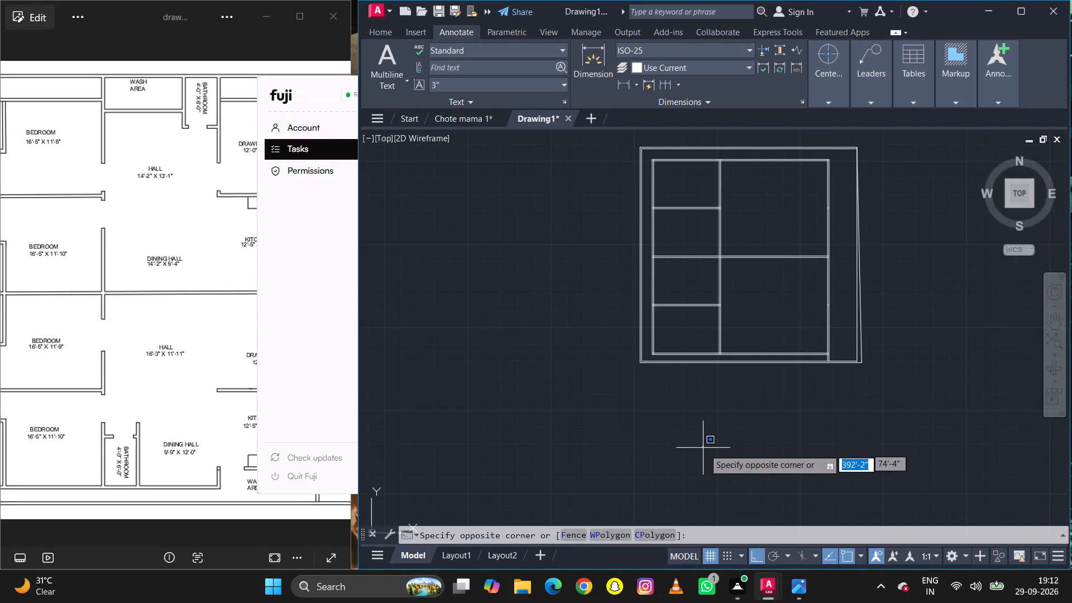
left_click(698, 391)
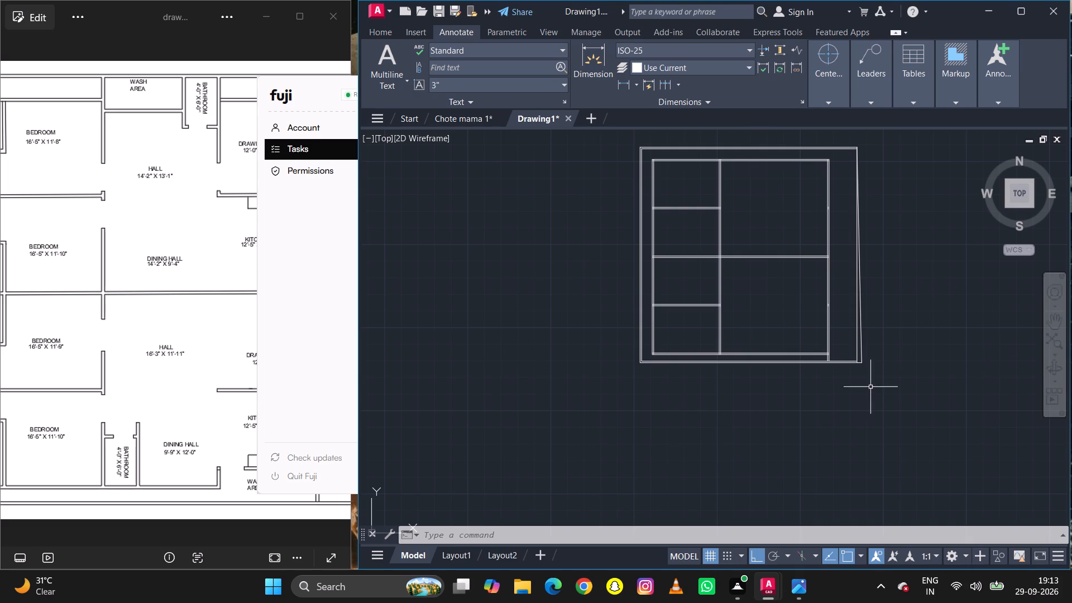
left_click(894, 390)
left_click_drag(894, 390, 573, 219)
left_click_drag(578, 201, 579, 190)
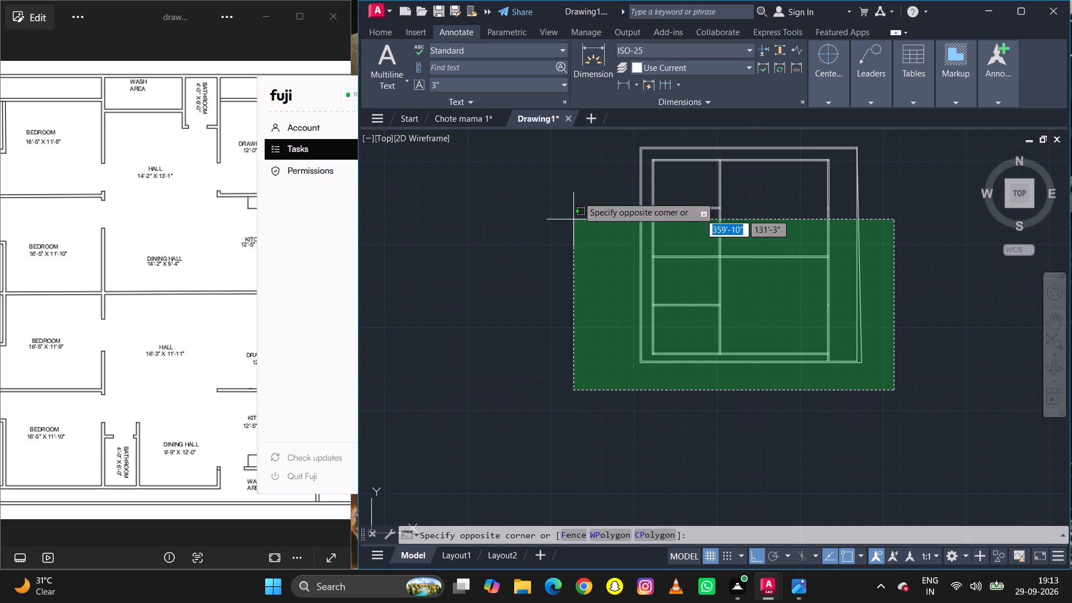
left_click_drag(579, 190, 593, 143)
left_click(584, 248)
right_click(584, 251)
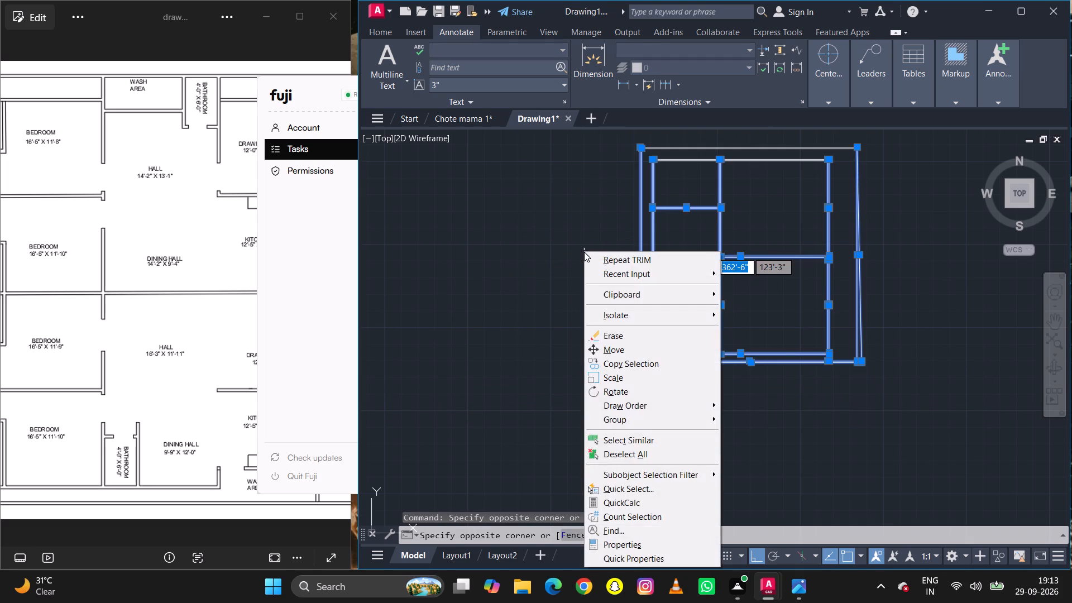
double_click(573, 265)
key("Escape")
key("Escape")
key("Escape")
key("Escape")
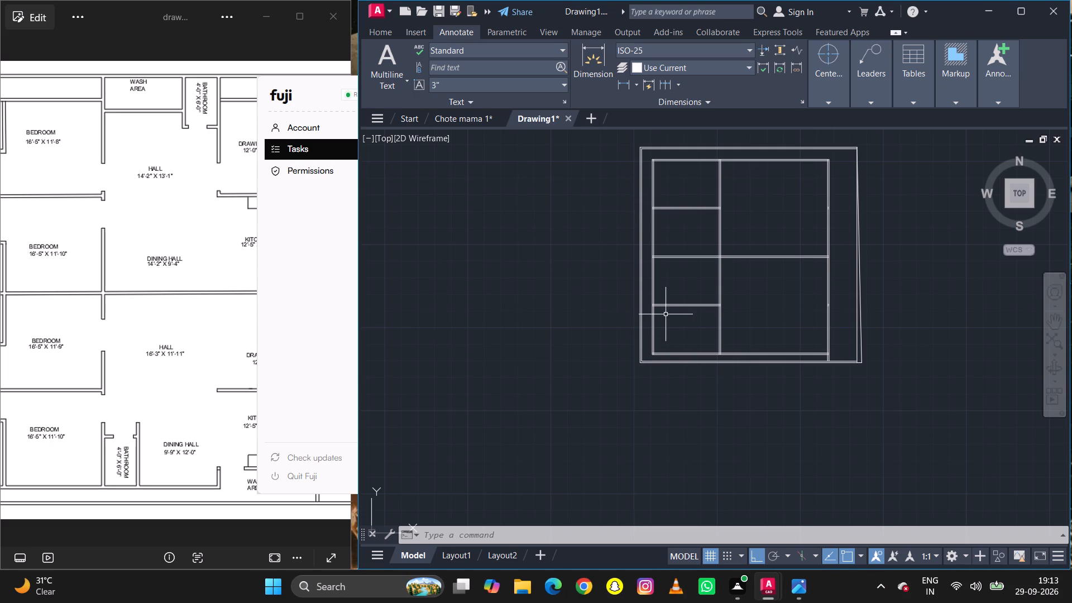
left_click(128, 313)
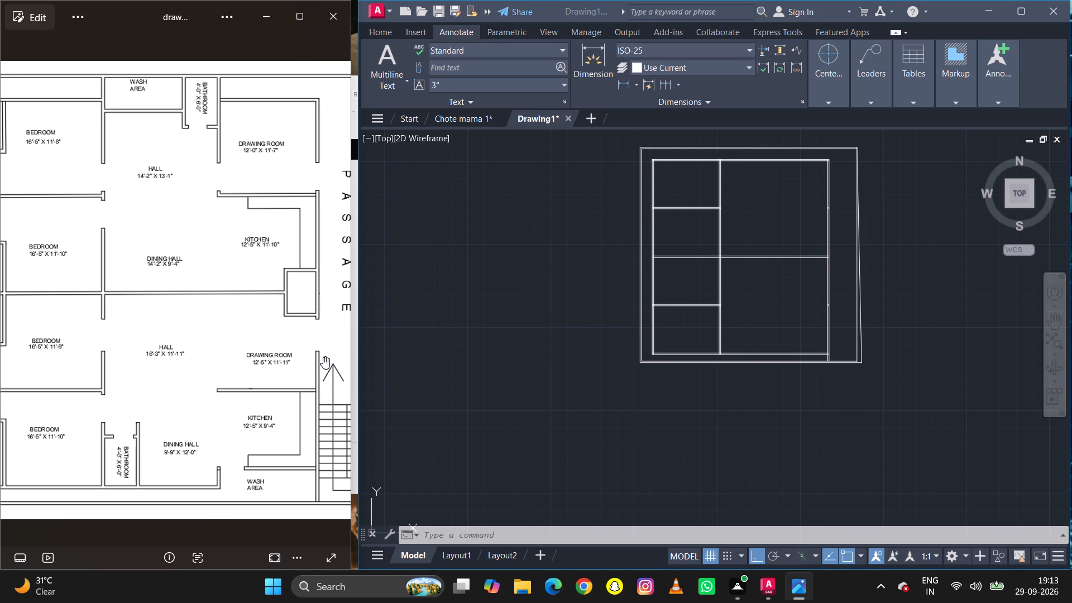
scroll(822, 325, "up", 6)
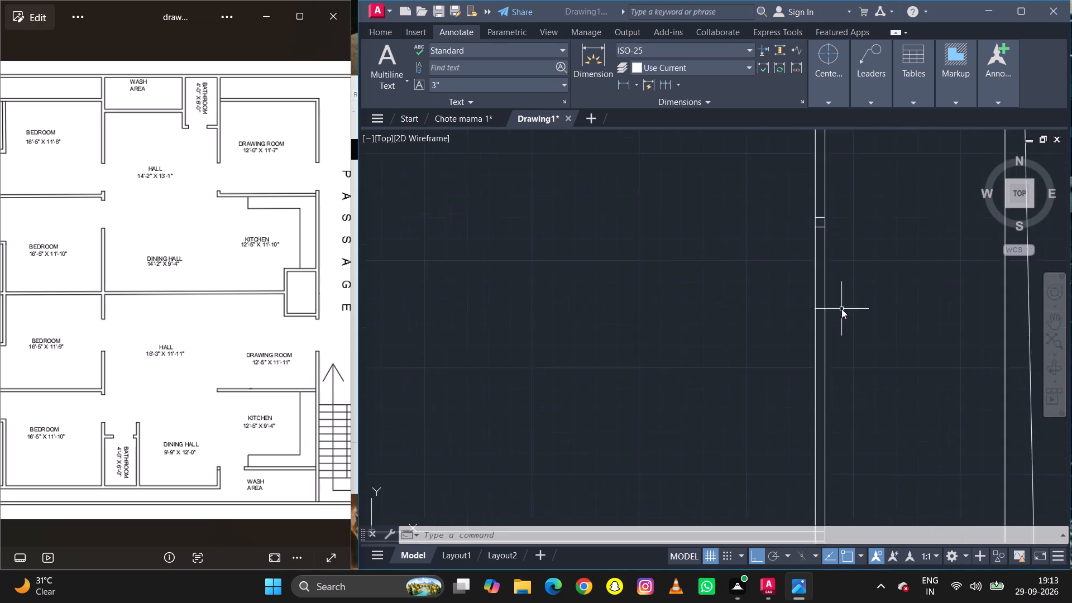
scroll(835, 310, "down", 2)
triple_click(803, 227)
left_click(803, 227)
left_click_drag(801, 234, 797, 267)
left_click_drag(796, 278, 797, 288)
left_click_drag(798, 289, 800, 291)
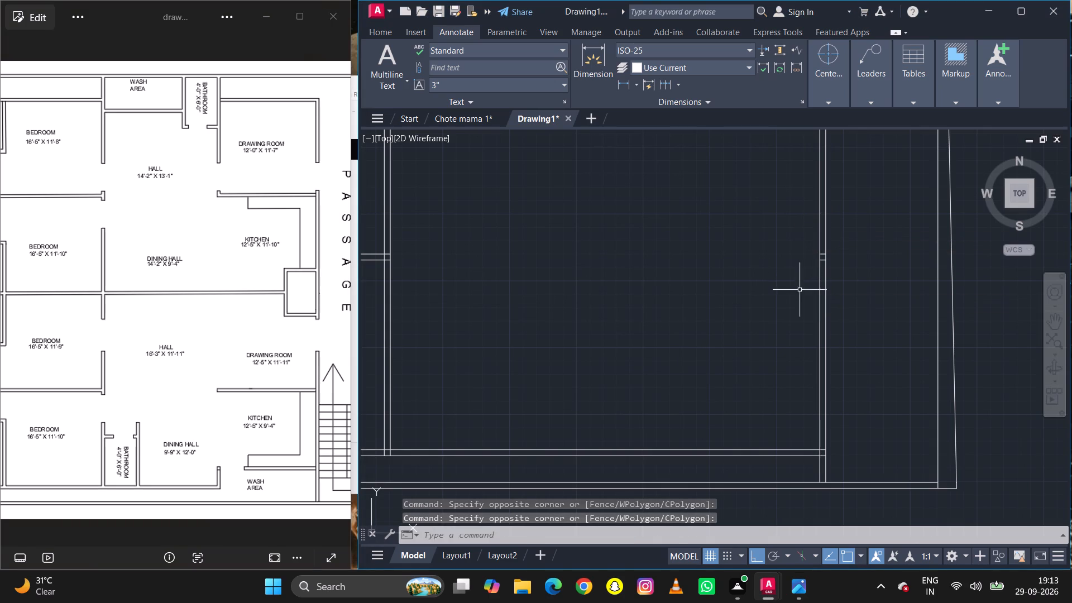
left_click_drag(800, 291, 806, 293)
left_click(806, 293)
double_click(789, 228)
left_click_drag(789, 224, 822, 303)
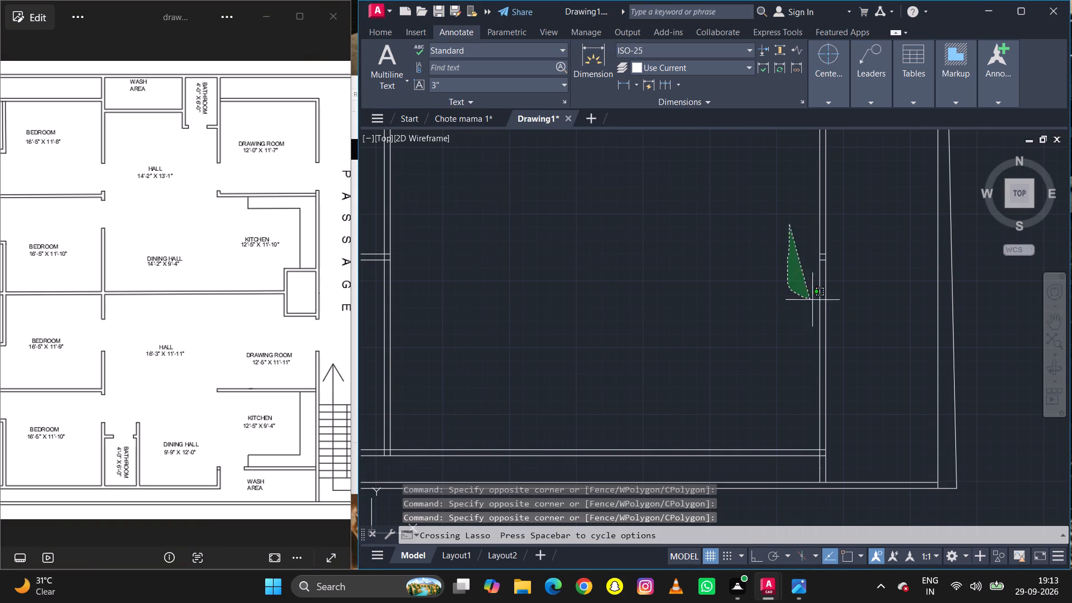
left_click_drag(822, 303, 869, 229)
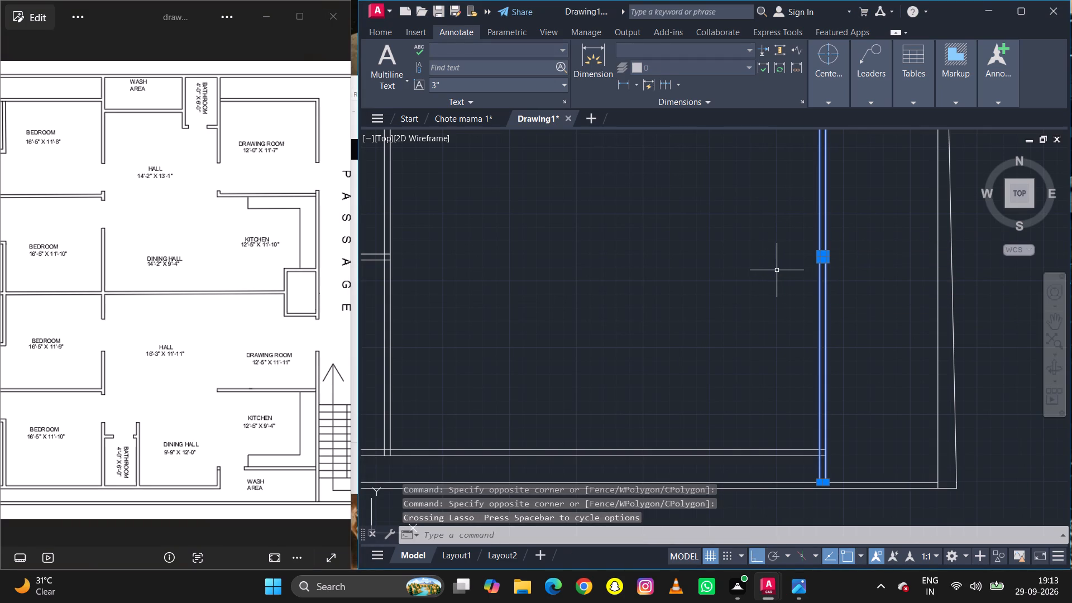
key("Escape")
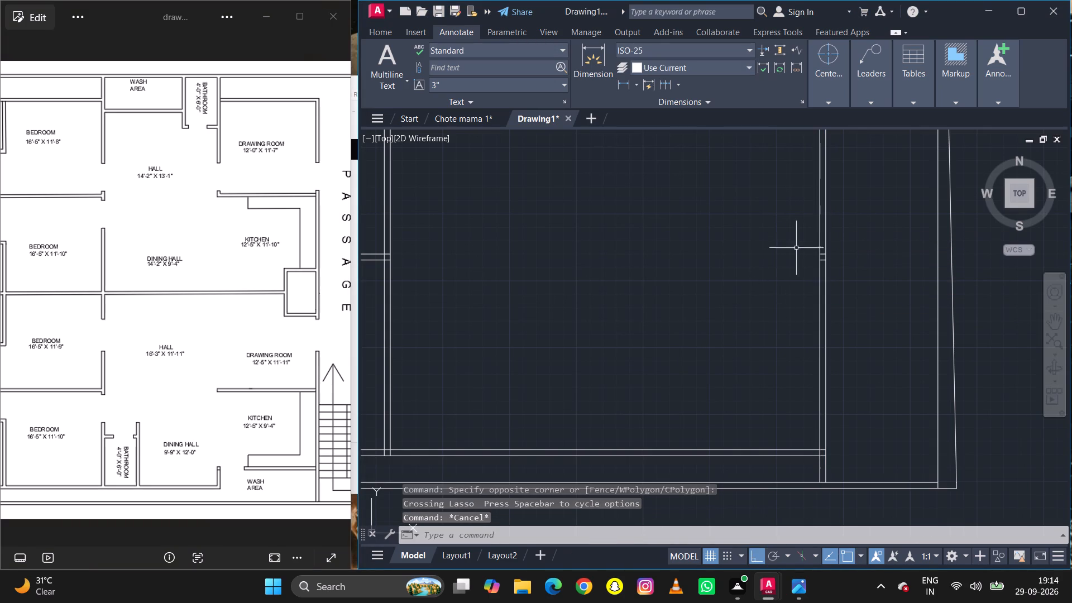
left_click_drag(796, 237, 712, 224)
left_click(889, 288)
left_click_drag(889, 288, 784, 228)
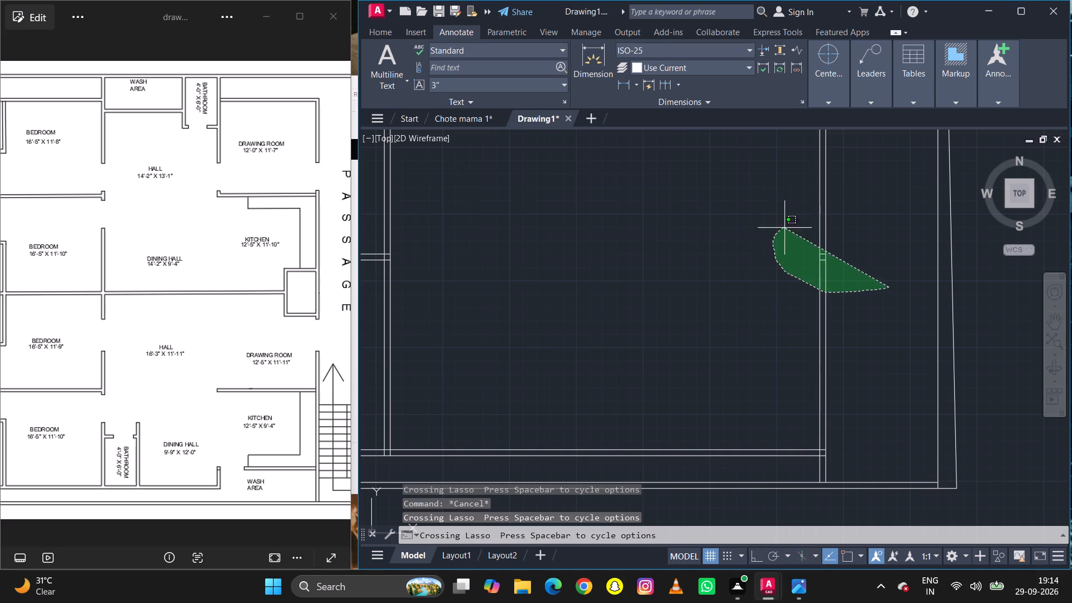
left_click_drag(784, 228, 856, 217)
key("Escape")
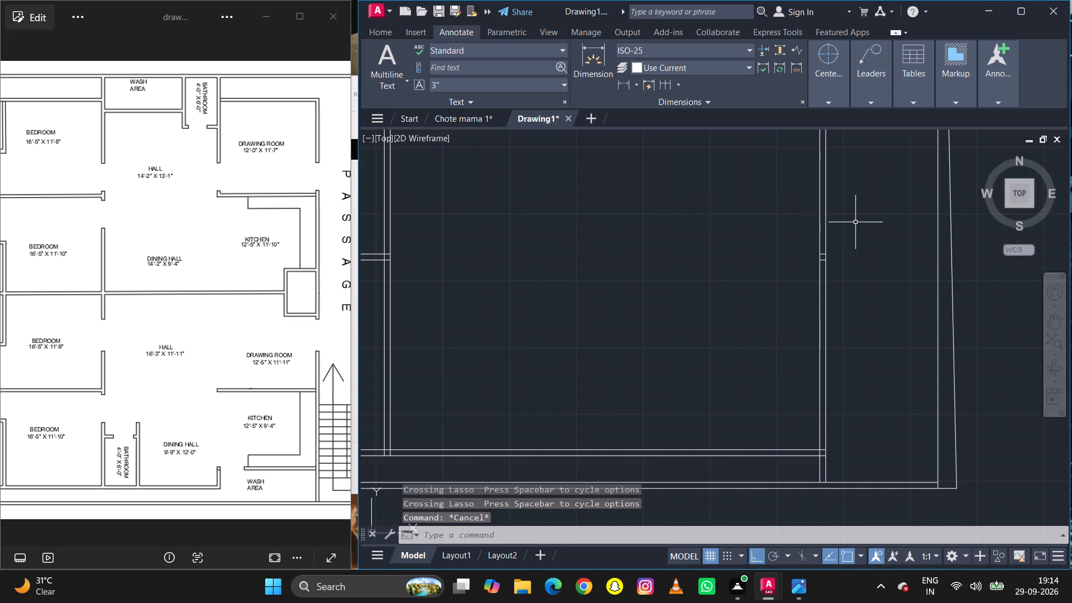
Erase the two short leftover partition lines inside the right wall of the lower portion.
right_click_drag(855, 222, 826, 308)
right_click(826, 308)
left_click(795, 256)
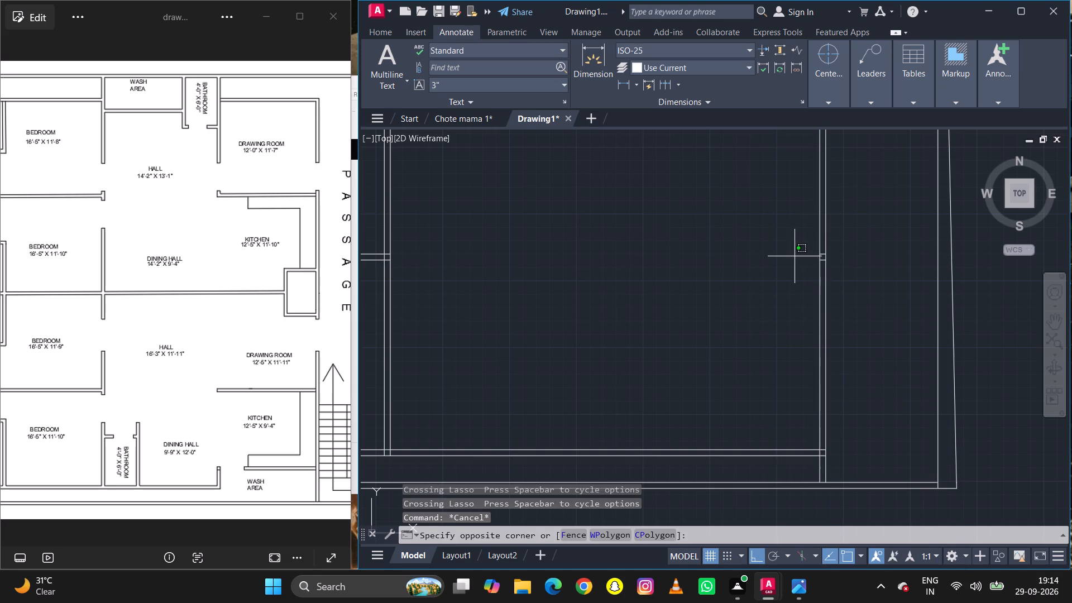
left_click_drag(793, 250, 776, 309)
left_click_drag(797, 231, 730, 263)
left_click(730, 263)
left_click_drag(730, 263, 730, 268)
left_click_drag(719, 237, 729, 244)
left_click_drag(762, 274, 894, 295)
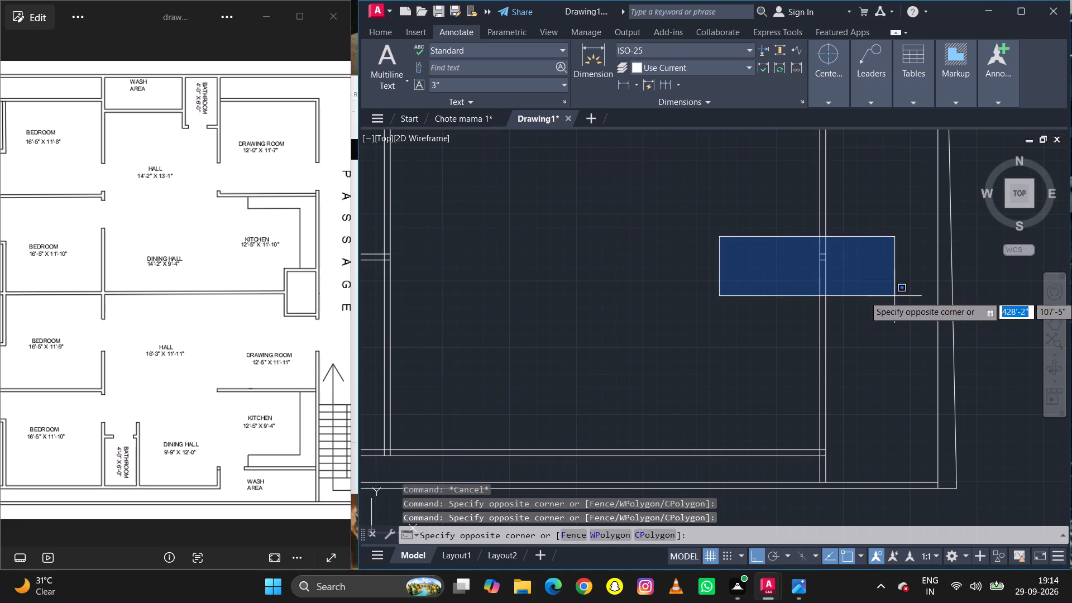
left_click(894, 296)
key("Delete")
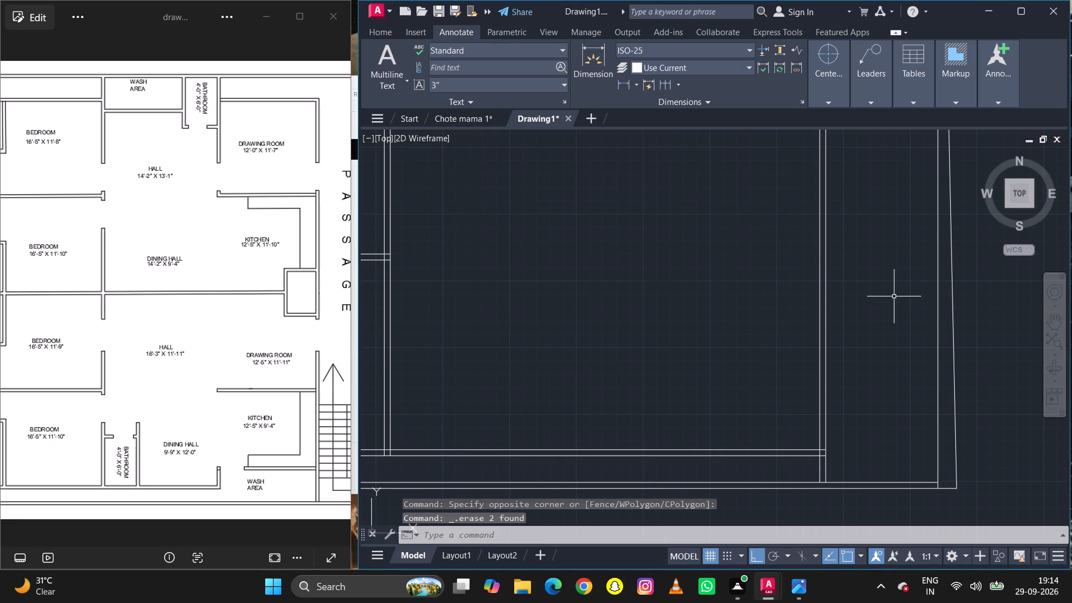
Erase the two short leftover partition lines inside the right wall of the upper portion.
scroll(724, 300, "down", 4)
scroll(714, 252, "down", 1)
scroll(714, 251, "up", 4)
scroll(743, 210, "up", 2)
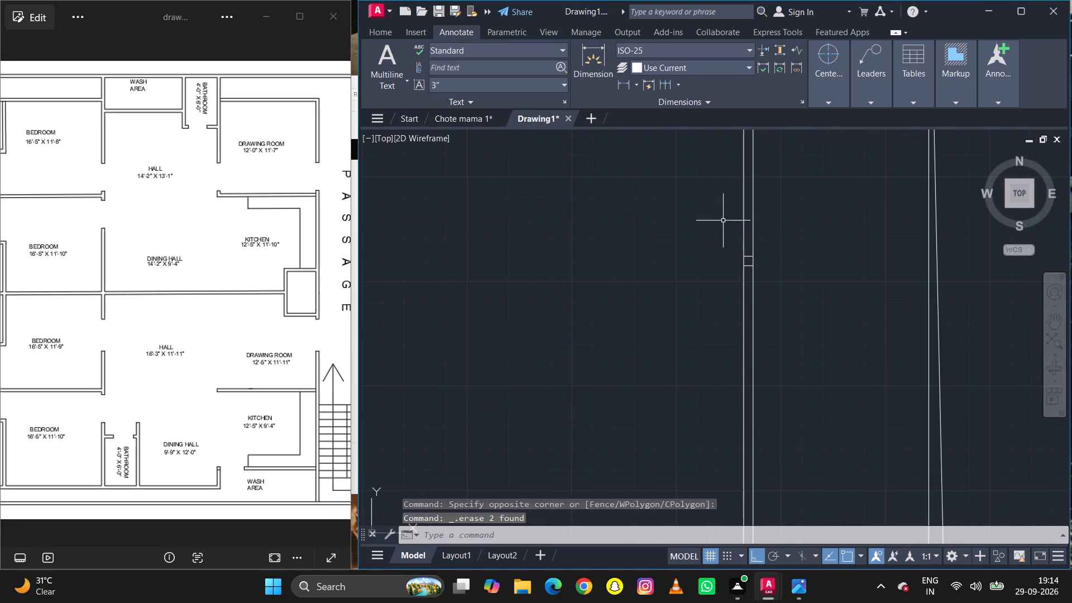
right_click_drag(691, 206, 720, 250)
right_click(720, 250)
double_click(690, 209)
left_click_drag(691, 212, 725, 315)
left_click_drag(691, 213, 844, 242)
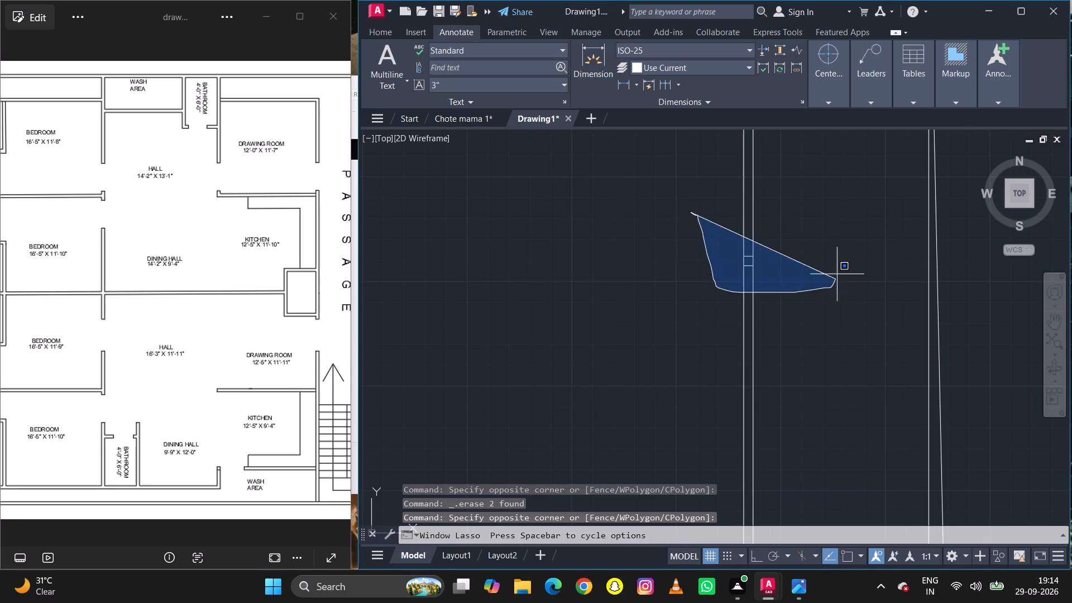
left_click_drag(844, 242, 841, 227)
left_click(841, 227)
key("equal")
key("Delete")
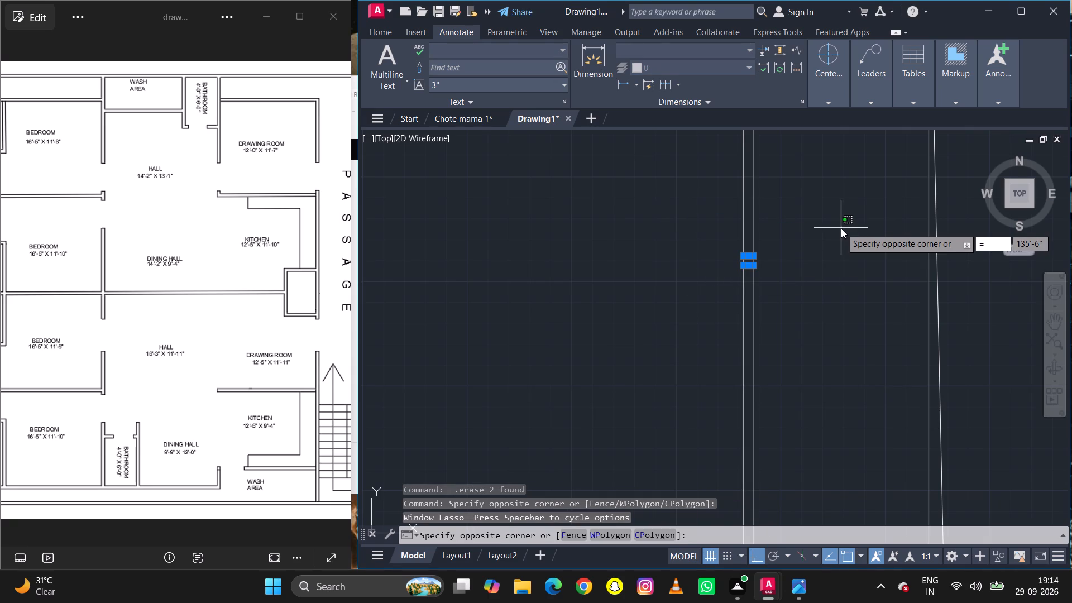
key("Delete")
key("Escape")
key("Delete")
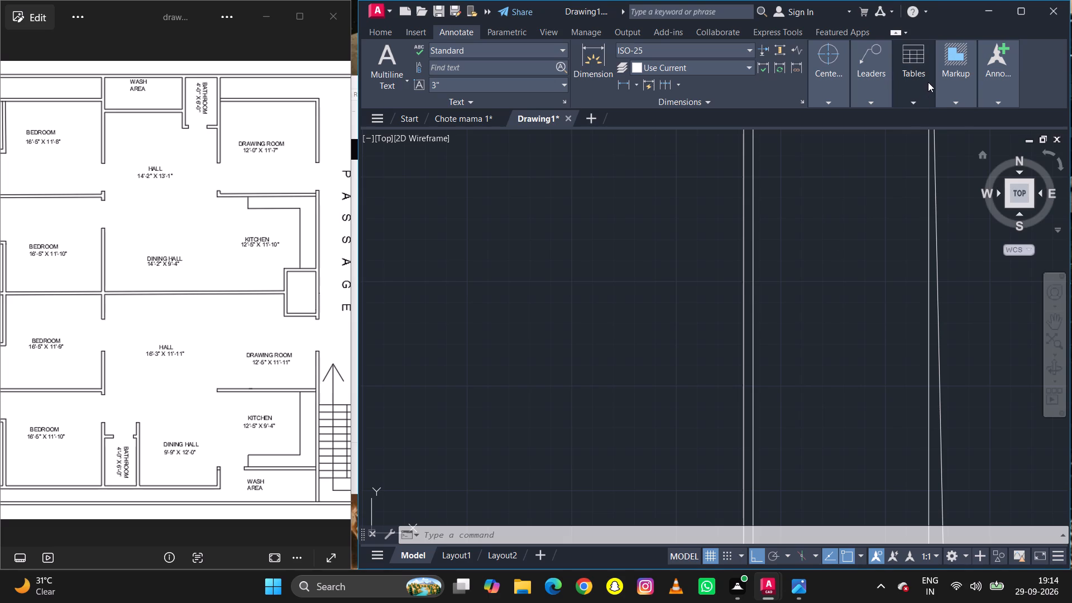
Extend both lines of the wall between bedrooms and halls upward to the inner line of the plot's top boundary.
scroll(777, 286, "down", 1)
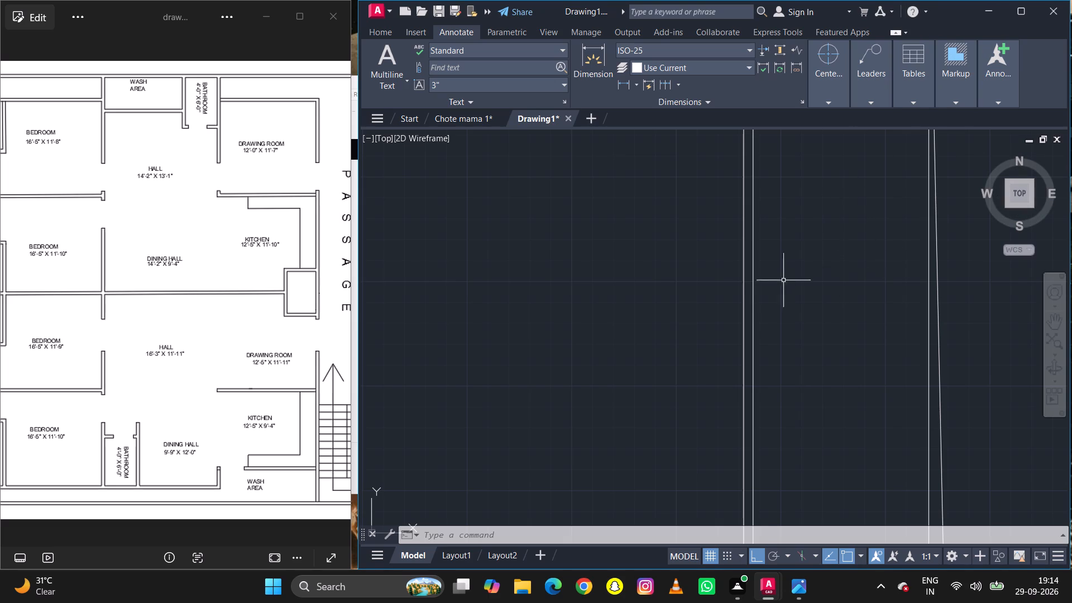
scroll(777, 287, "down", 1)
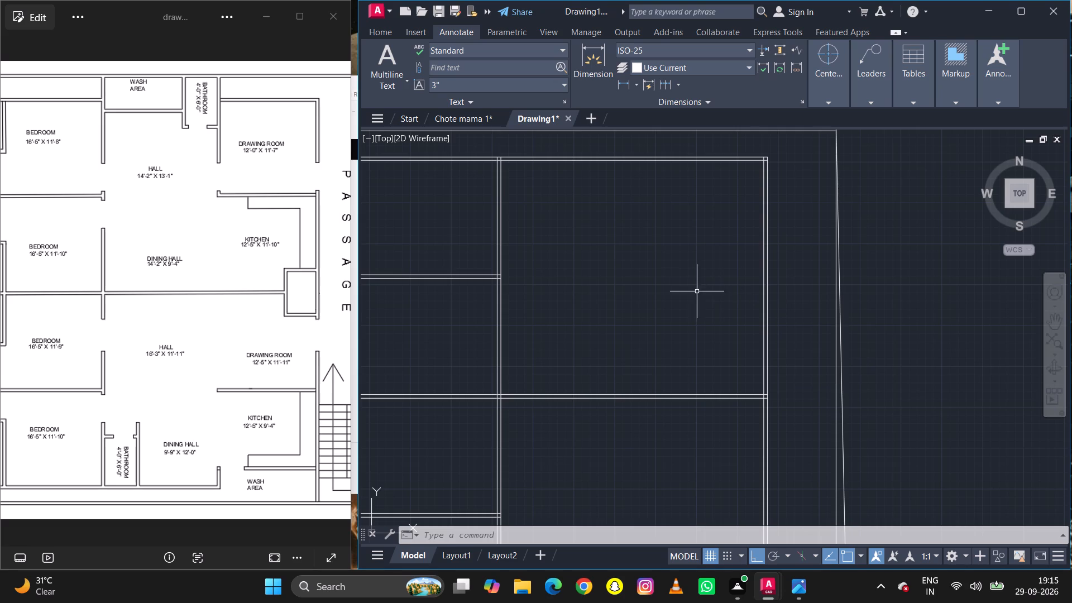
scroll(718, 337, "down", 2)
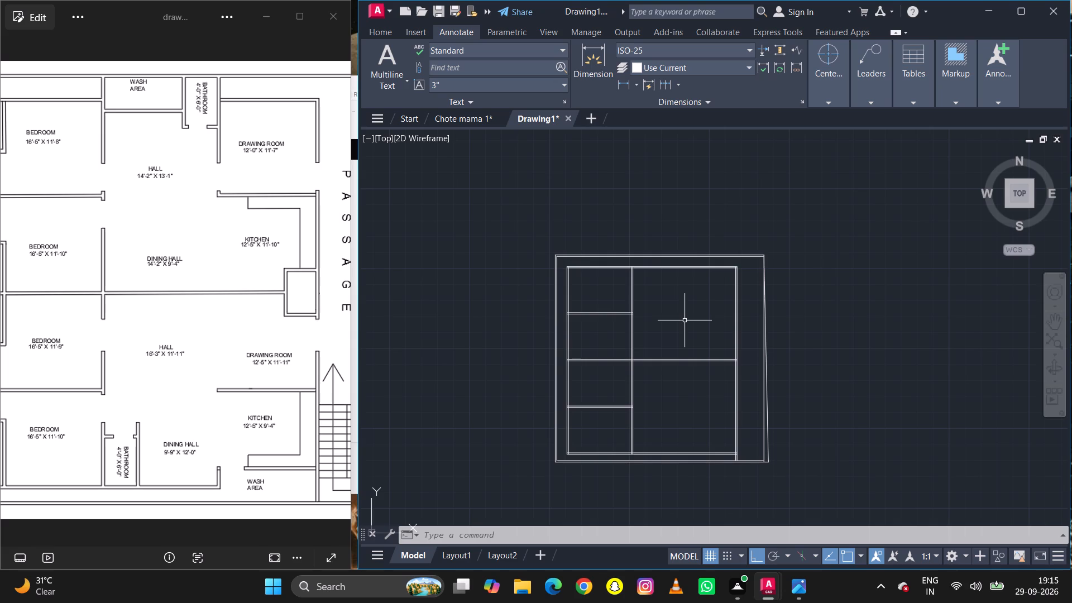
scroll(618, 264, "up", 2)
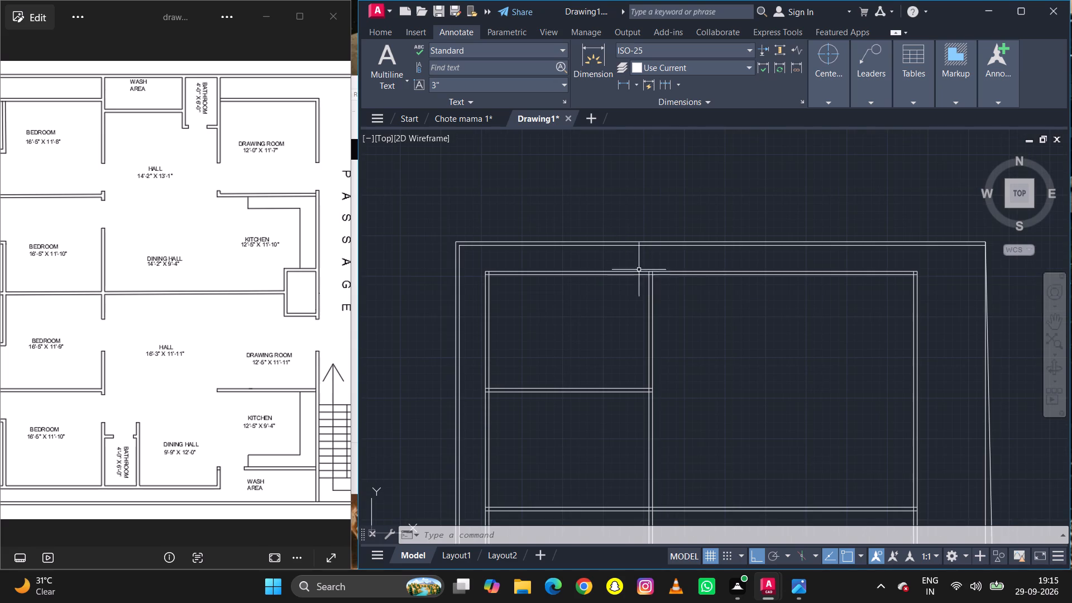
key("e")
type("x")
key("space")
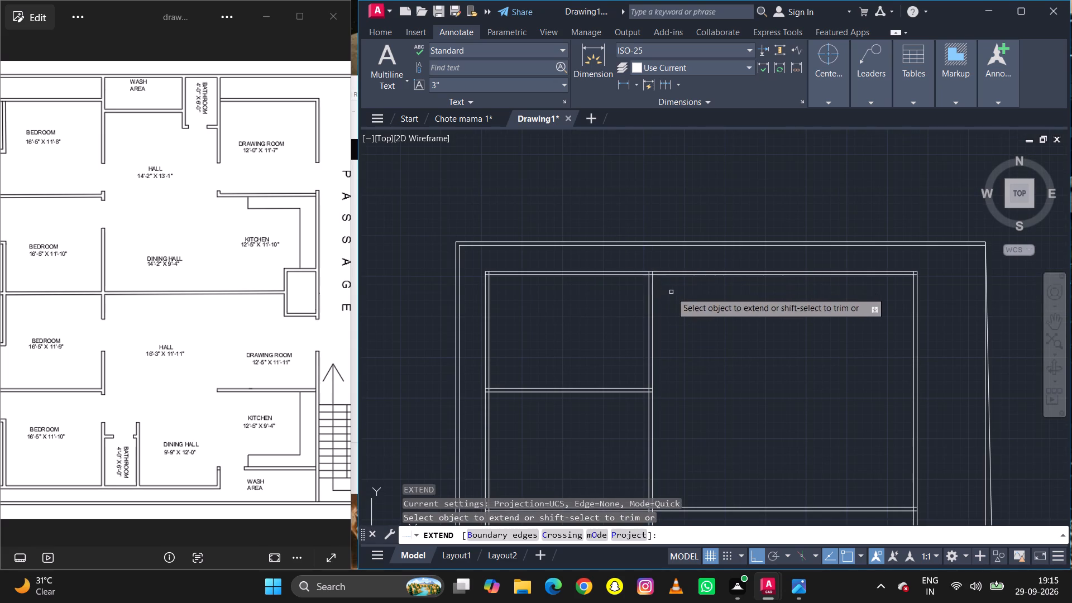
left_click_drag(669, 292, 611, 291)
key("F1")
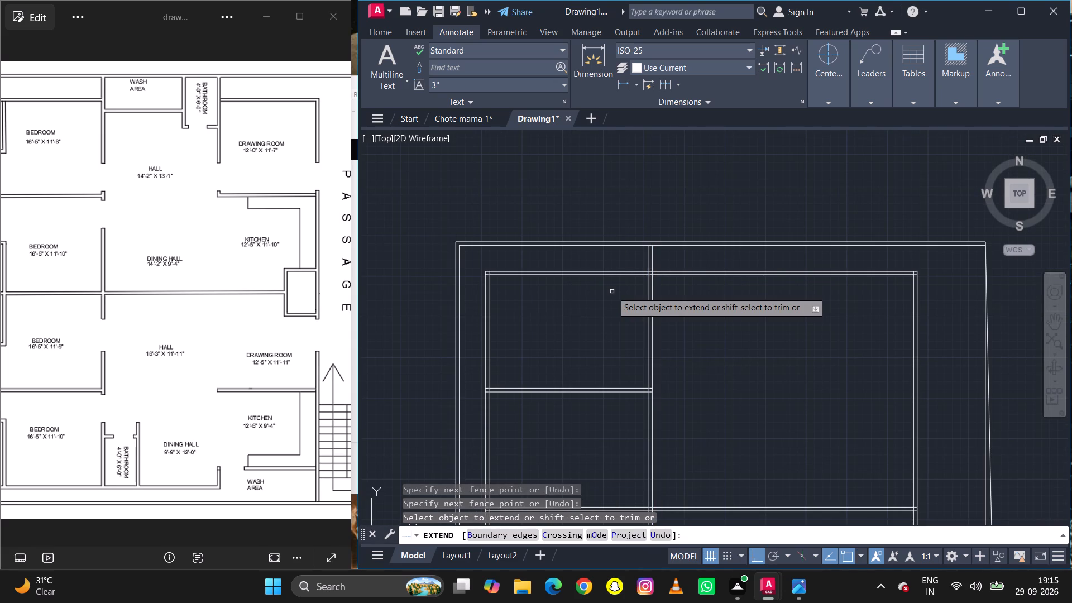
double_click(920, 82)
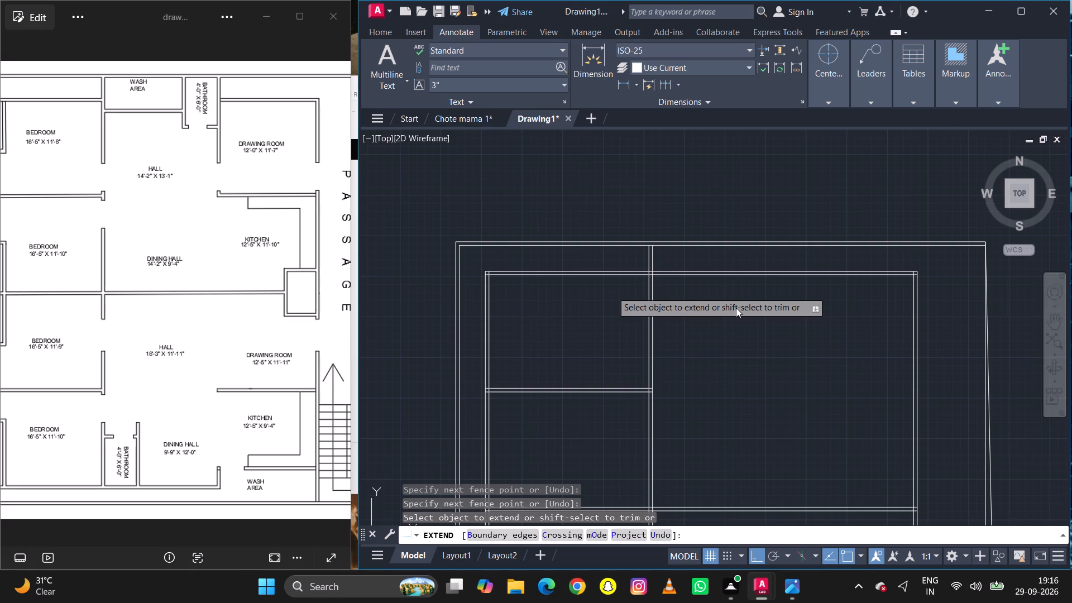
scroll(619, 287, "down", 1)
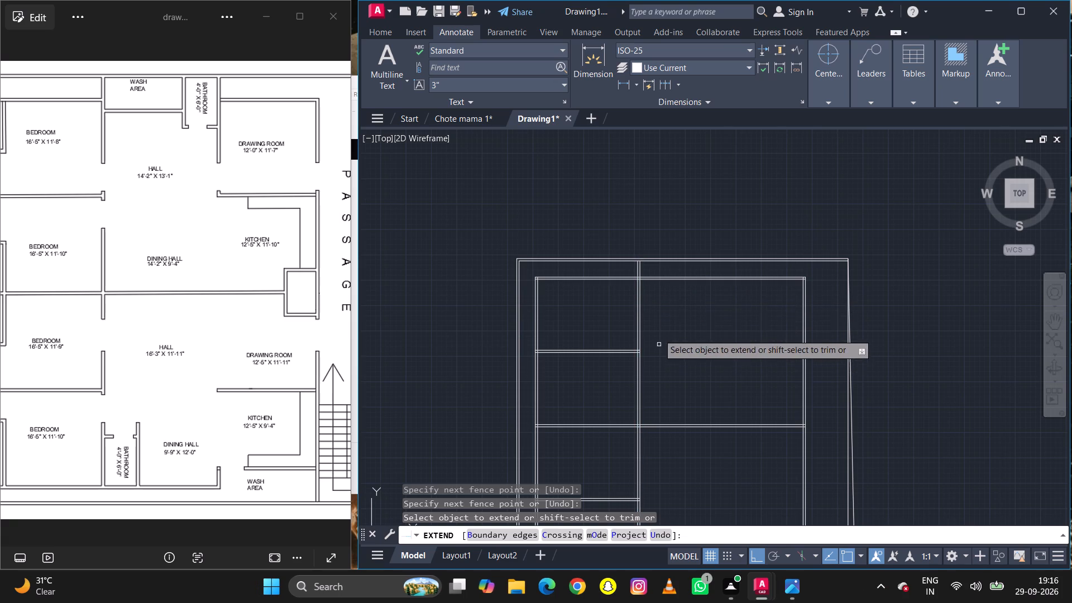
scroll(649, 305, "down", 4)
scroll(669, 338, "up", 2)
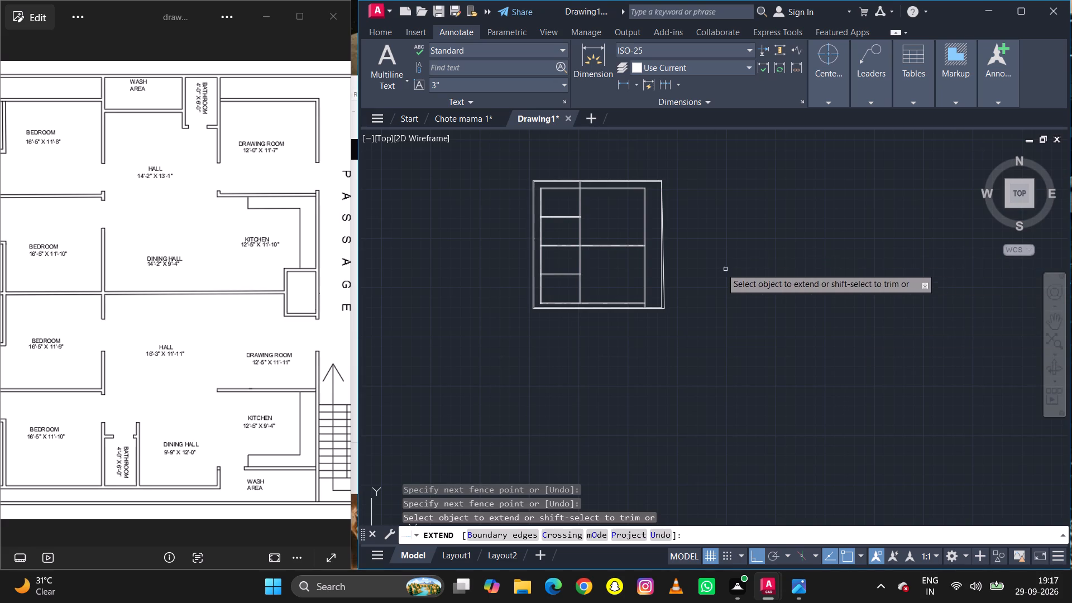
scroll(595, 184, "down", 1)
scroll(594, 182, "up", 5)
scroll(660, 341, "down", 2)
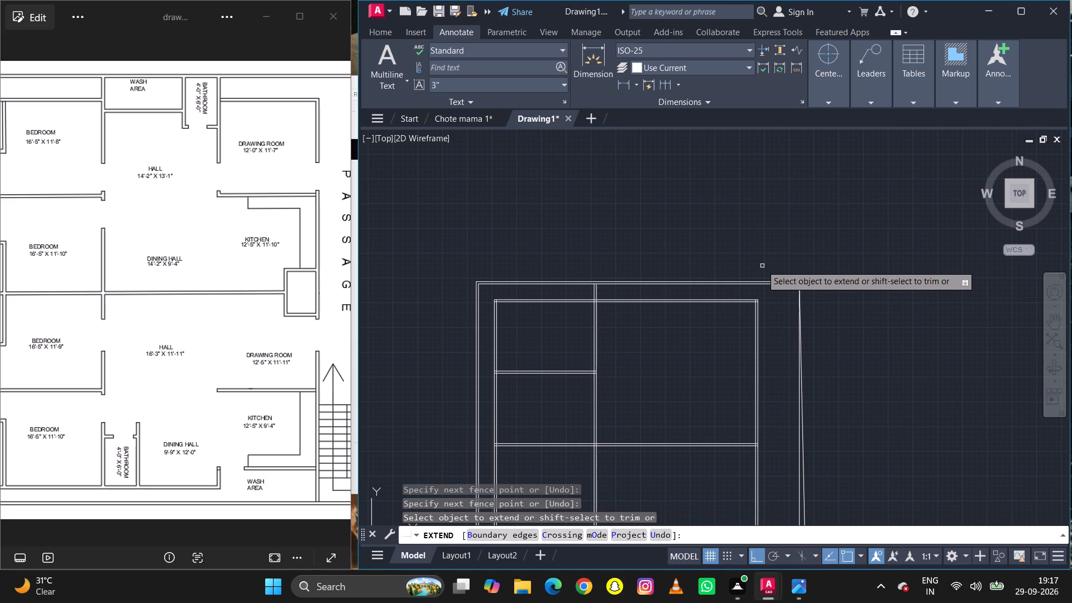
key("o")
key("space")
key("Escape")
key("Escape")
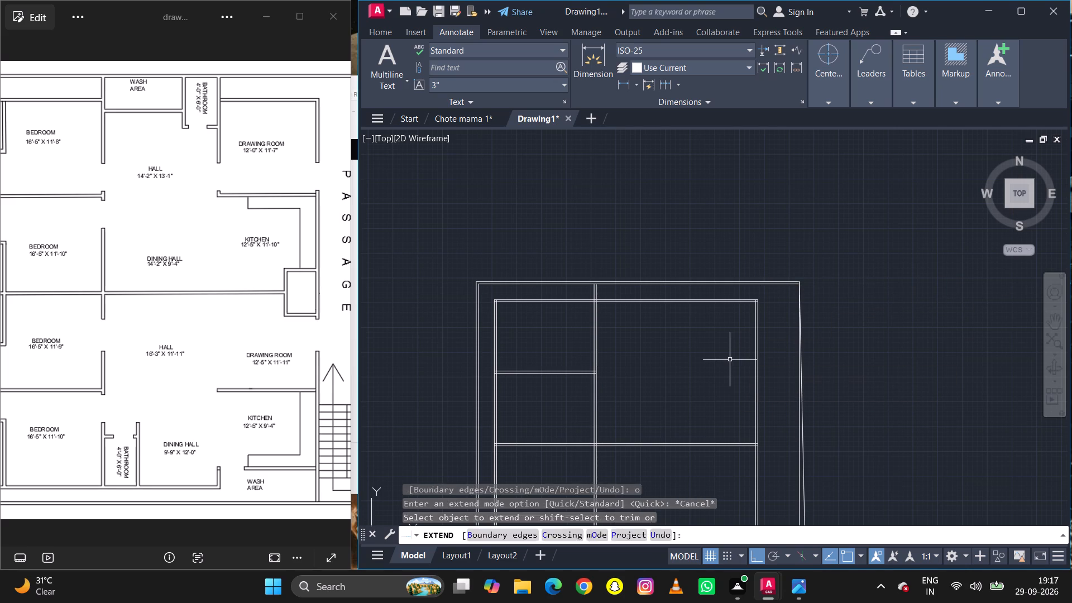
Build a full-height vertical partition by offsetting the house's right wall line 15' inward, then offsetting that copy 4.5" back toward the wall.
type("o")
key("space")
type("15")
key("apostrophe")
key("space")
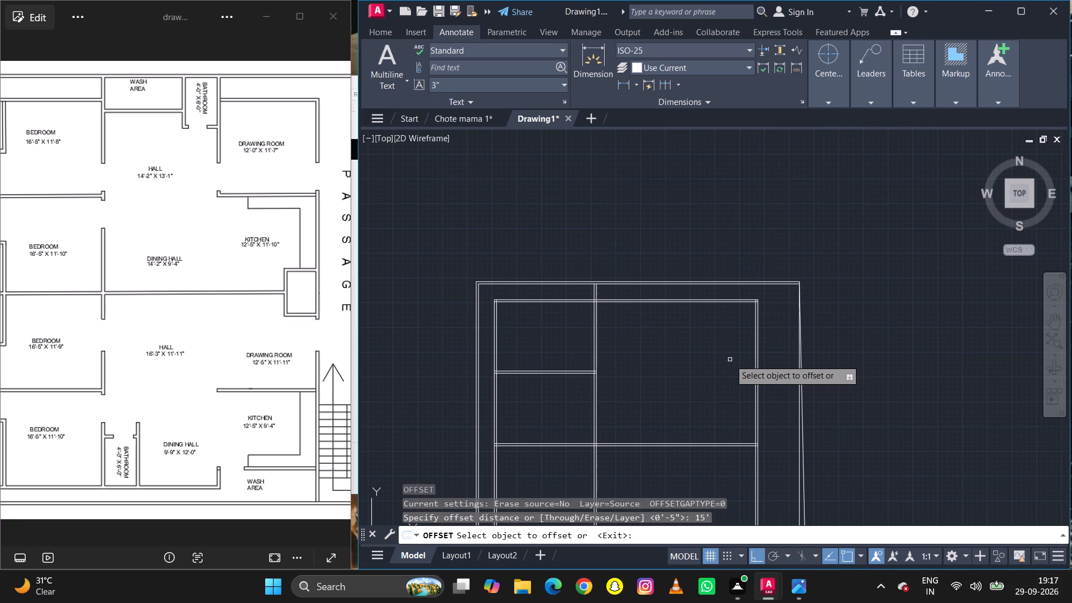
triple_click(755, 379)
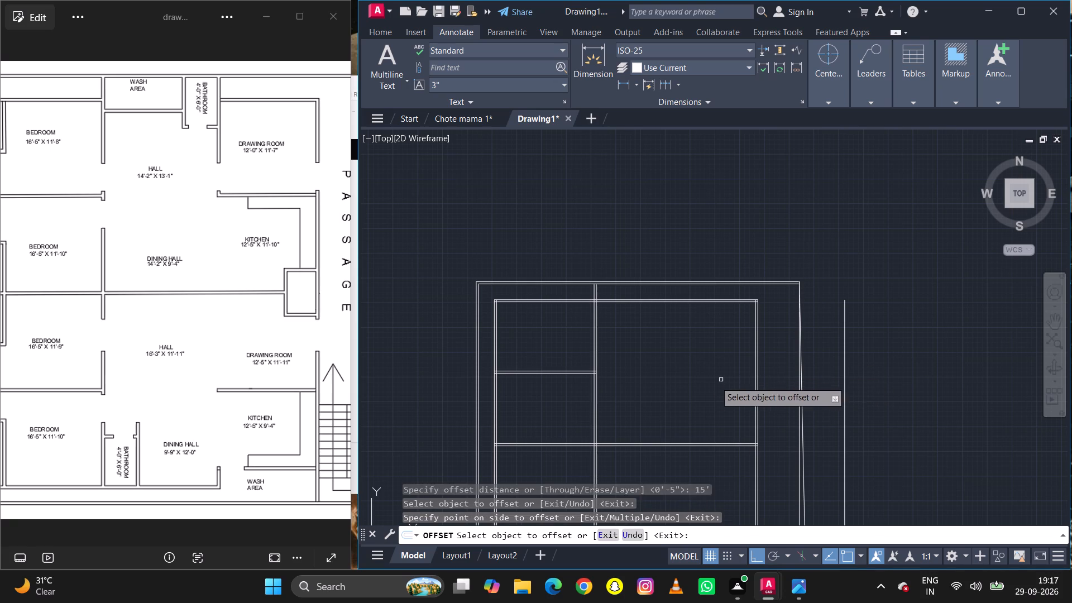
left_click(709, 383)
key("ctrl+z")
key("ctrl+z")
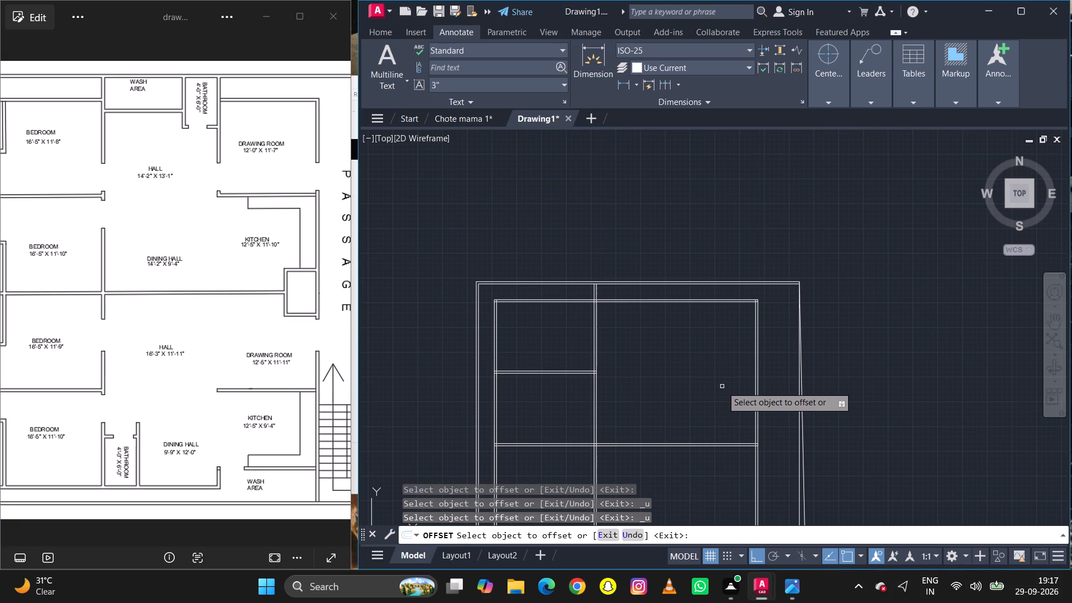
left_click_drag(755, 384, 746, 385)
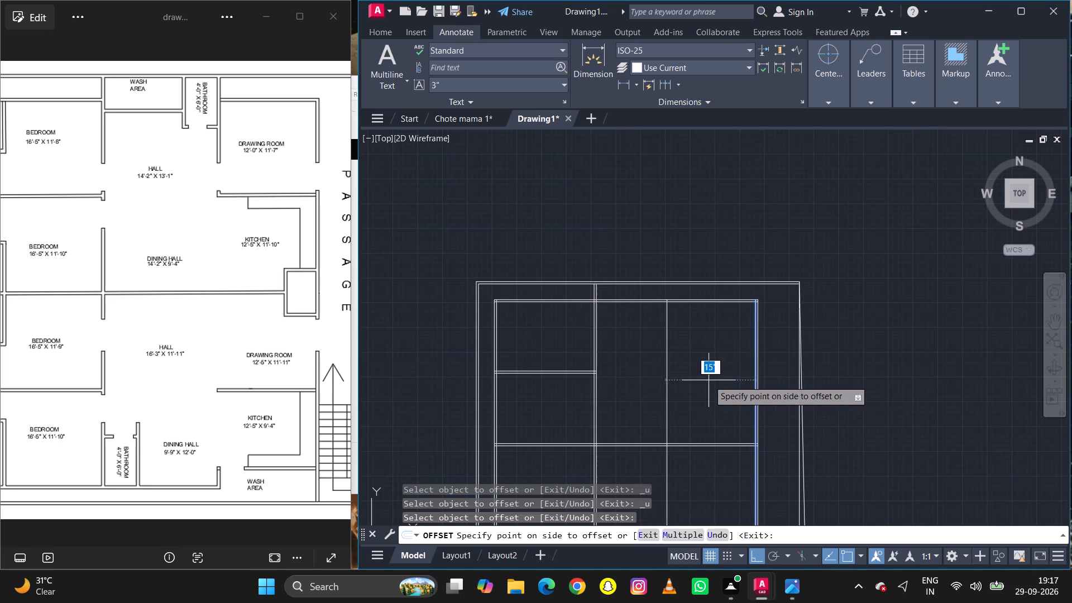
double_click(709, 380)
left_click(667, 404)
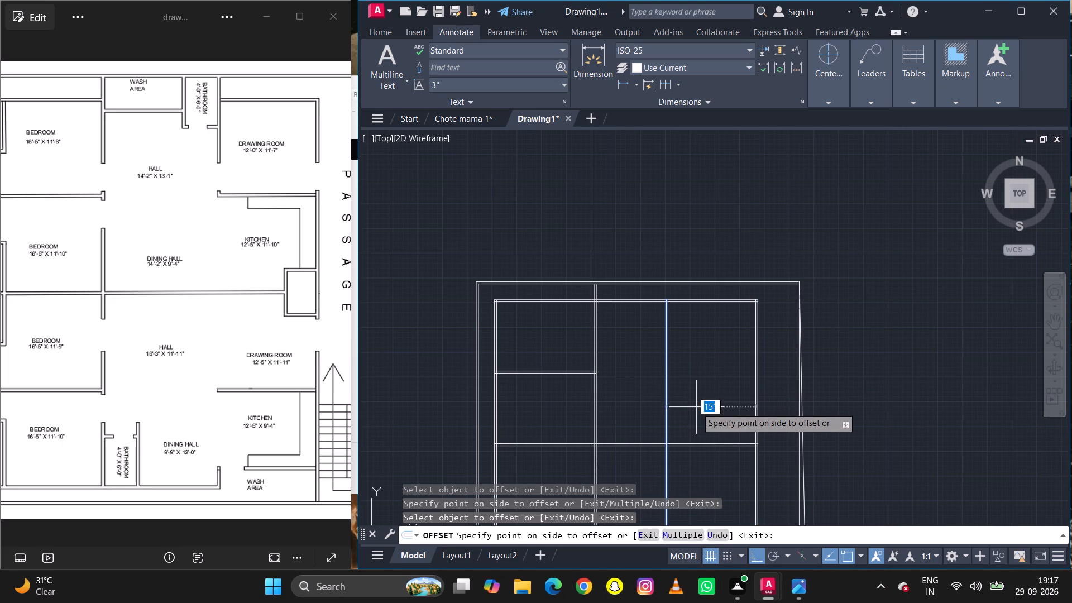
type("4.5")
key("space")
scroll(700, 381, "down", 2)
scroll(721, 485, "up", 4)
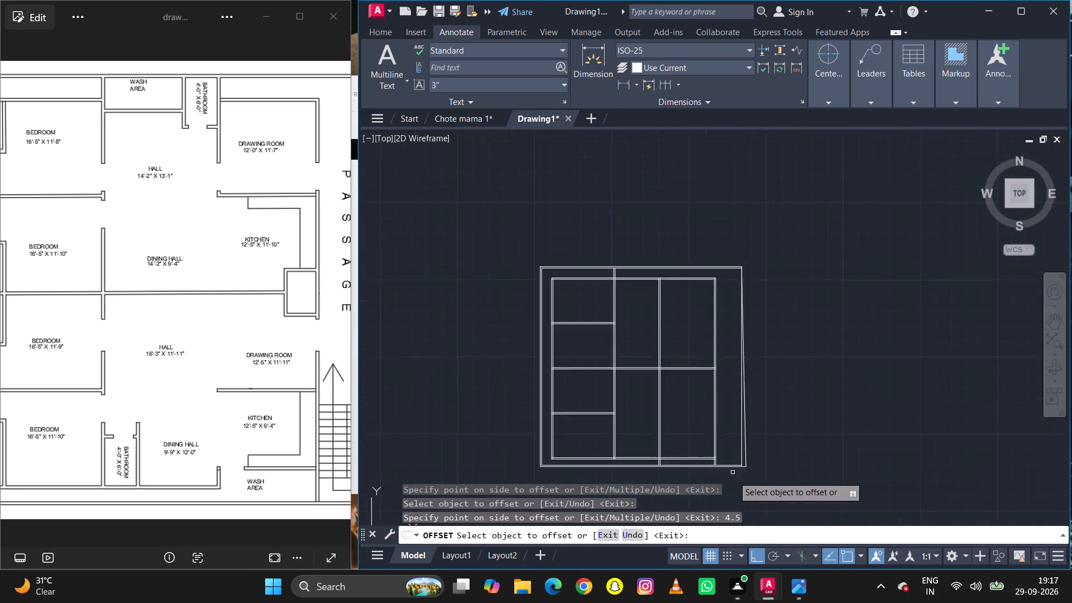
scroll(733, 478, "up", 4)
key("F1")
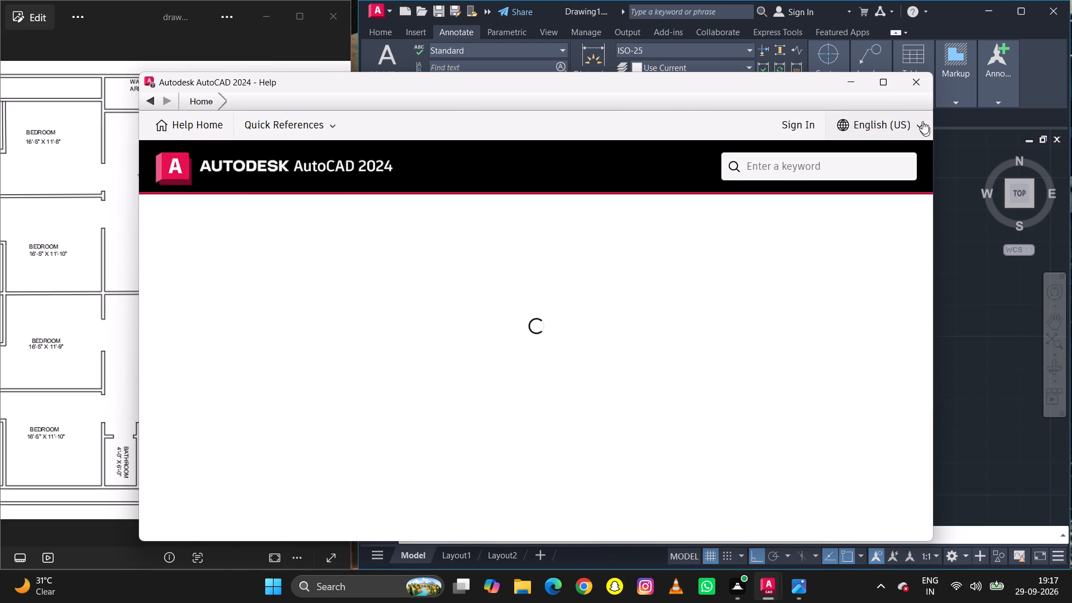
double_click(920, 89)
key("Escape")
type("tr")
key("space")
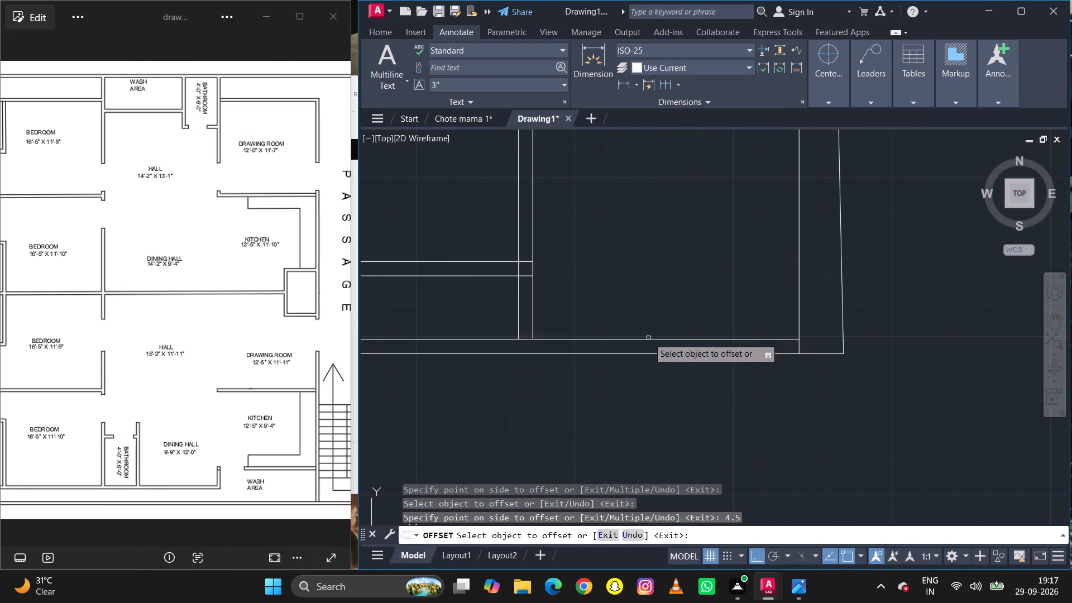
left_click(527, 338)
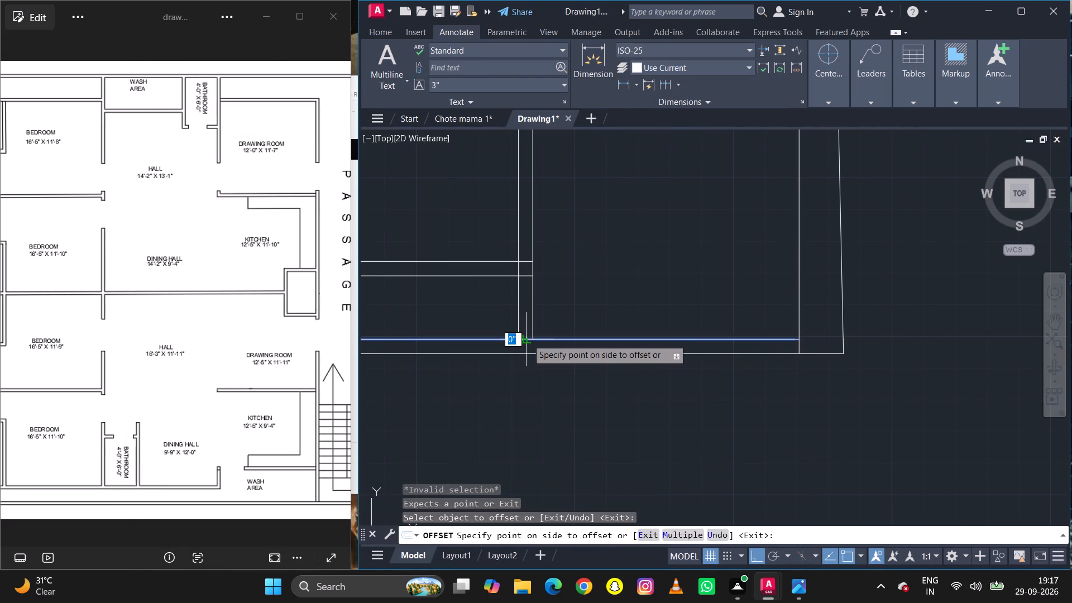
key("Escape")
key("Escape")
Trim the house's bottom wall lines and the bottom boundary's inner line where they cross the house's right wall at the lower corner.
type("tr")
key("space")
double_click(527, 339)
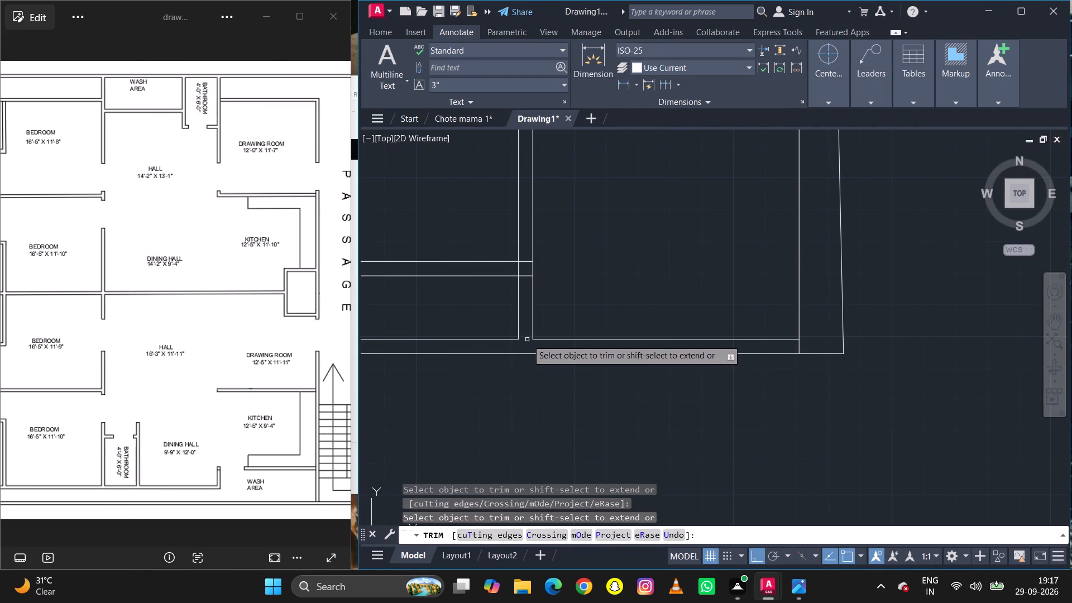
left_click_drag(526, 249, 528, 286)
left_click_drag(525, 261, 518, 262)
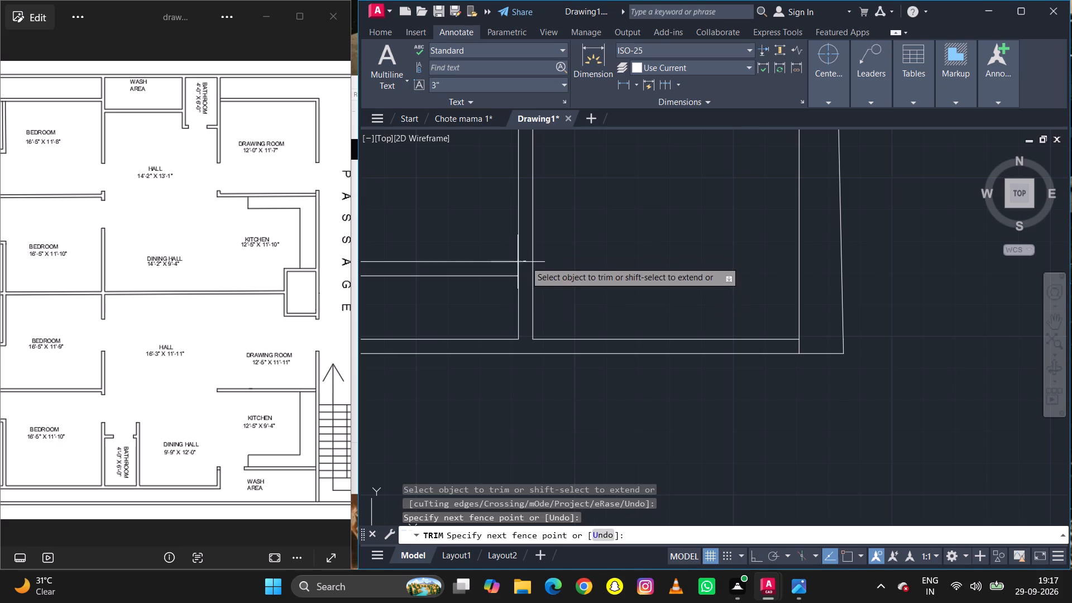
left_click_drag(518, 262, 514, 268)
key("Escape")
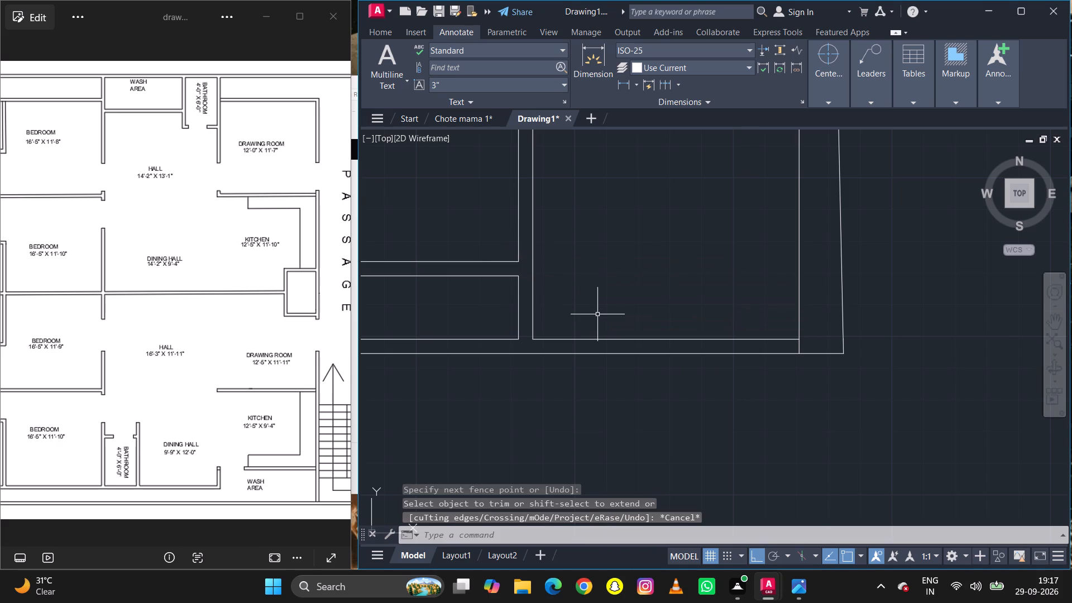
Offset the bottom boundary's inner line 3' upward within the passage between the house's right wall and the plot's right boundary.
key("o")
key("space")
type("3'")
key("space")
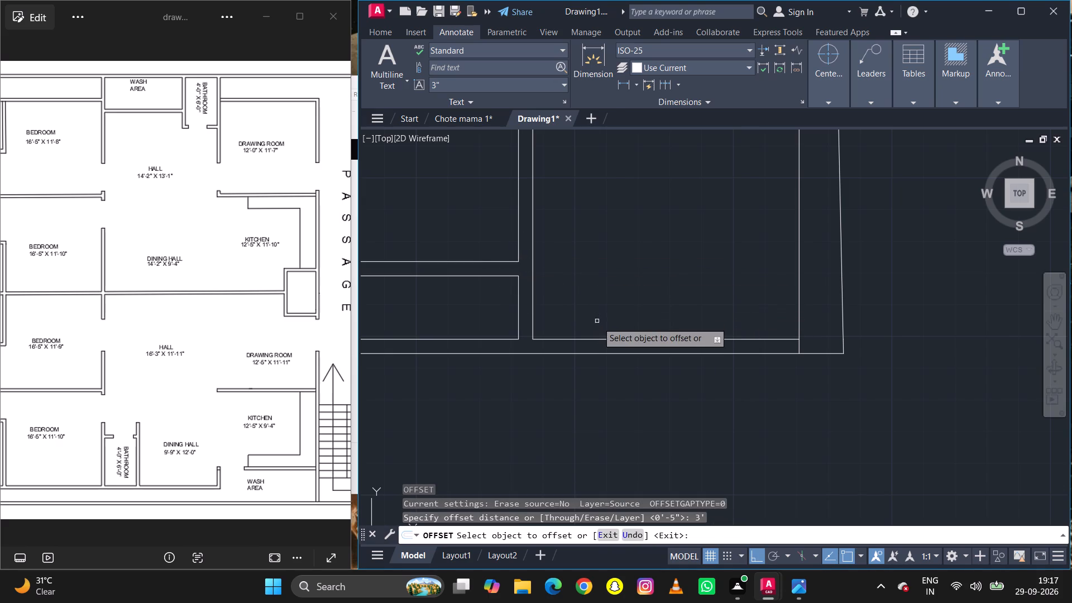
double_click(605, 337)
left_click(611, 296)
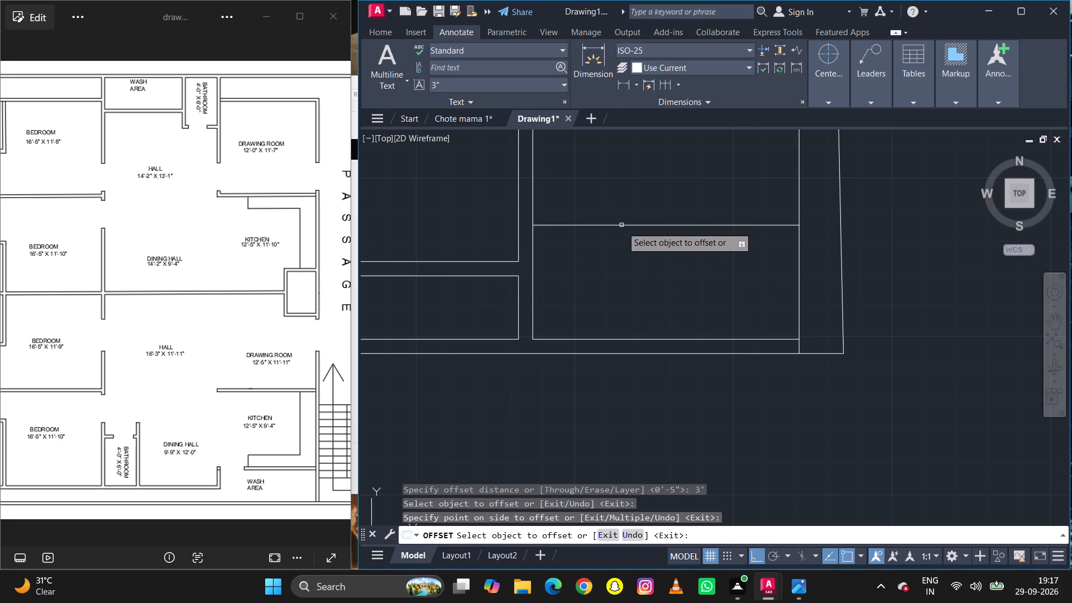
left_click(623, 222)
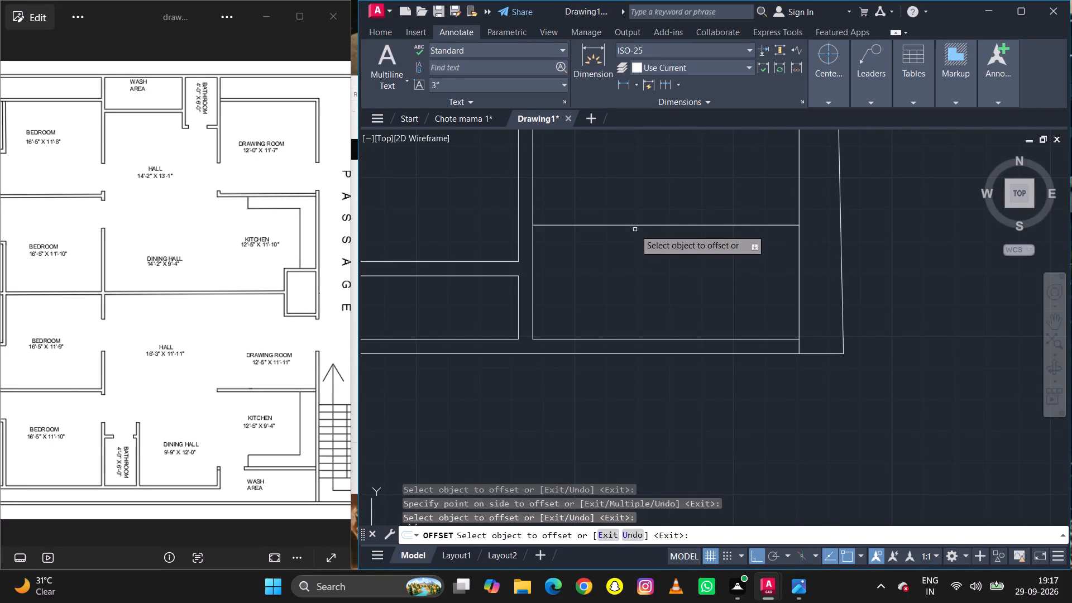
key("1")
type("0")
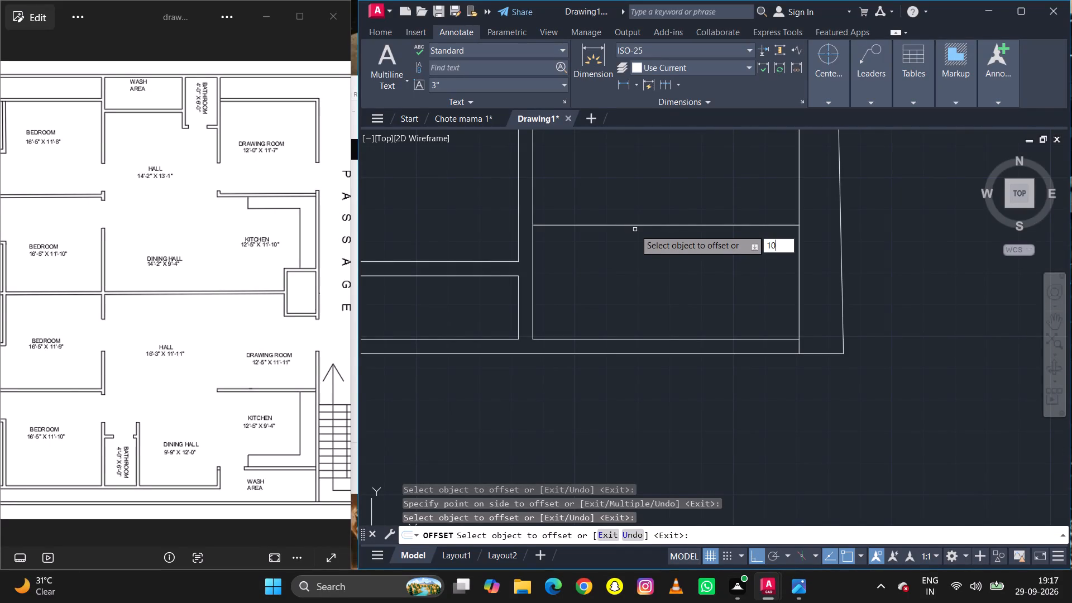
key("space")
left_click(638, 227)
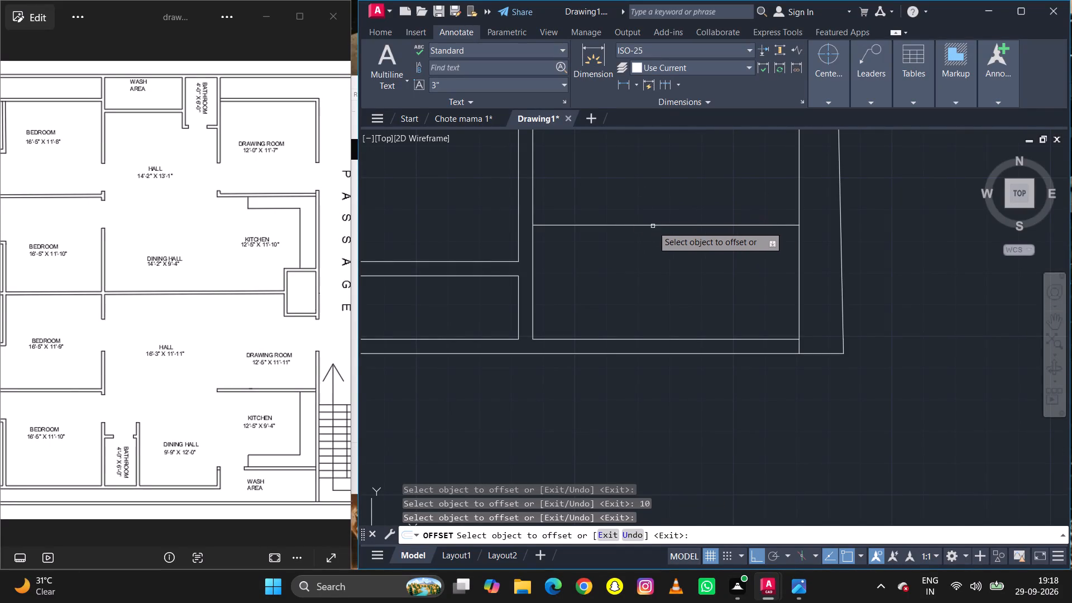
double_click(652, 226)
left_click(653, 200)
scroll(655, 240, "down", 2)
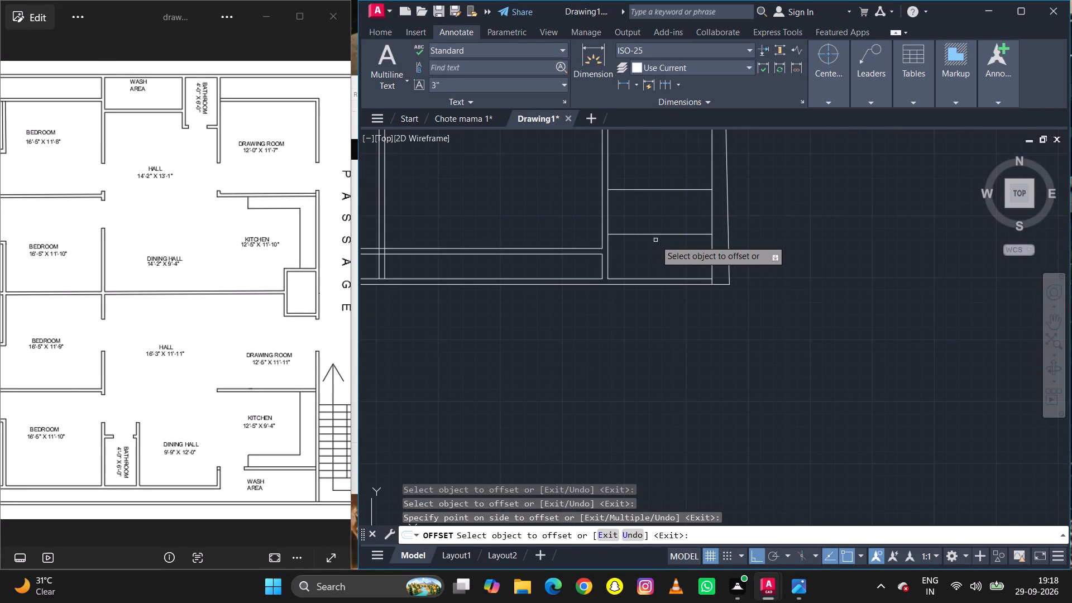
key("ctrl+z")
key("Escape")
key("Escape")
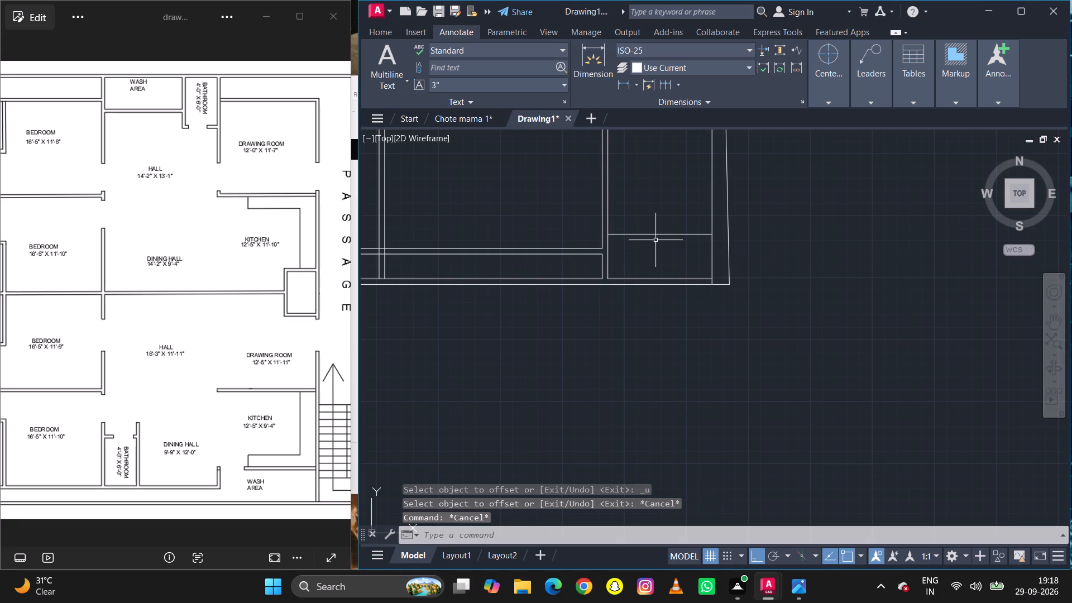
Create the first five stair tread lines in the passage by successive 10" offsets upward from the 3' line.
type("o")
key("space")
type("10")
key("space")
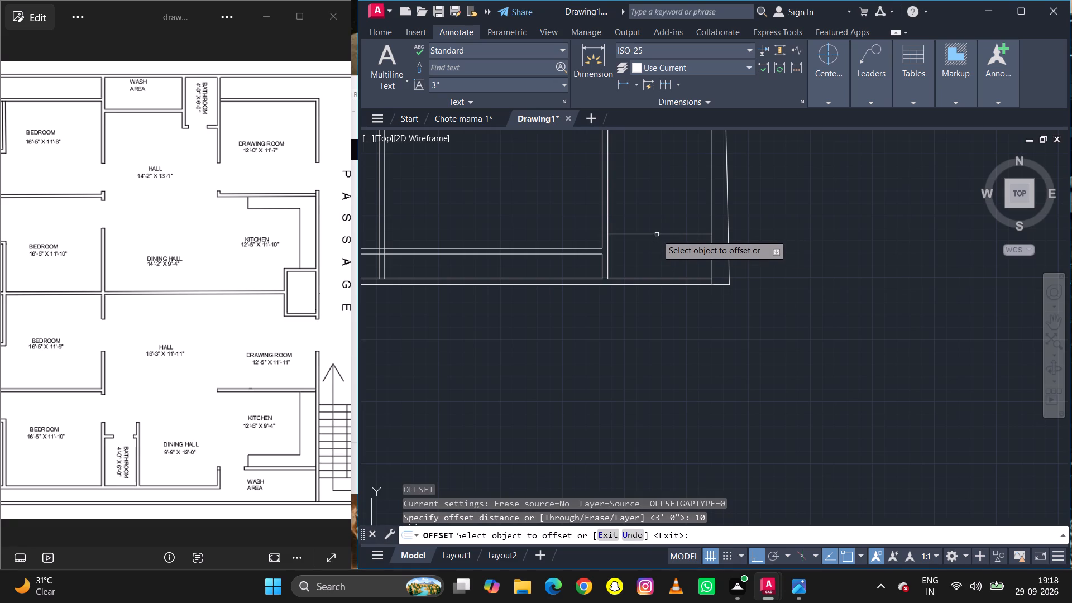
double_click(657, 234)
left_click(656, 223)
left_click(657, 222)
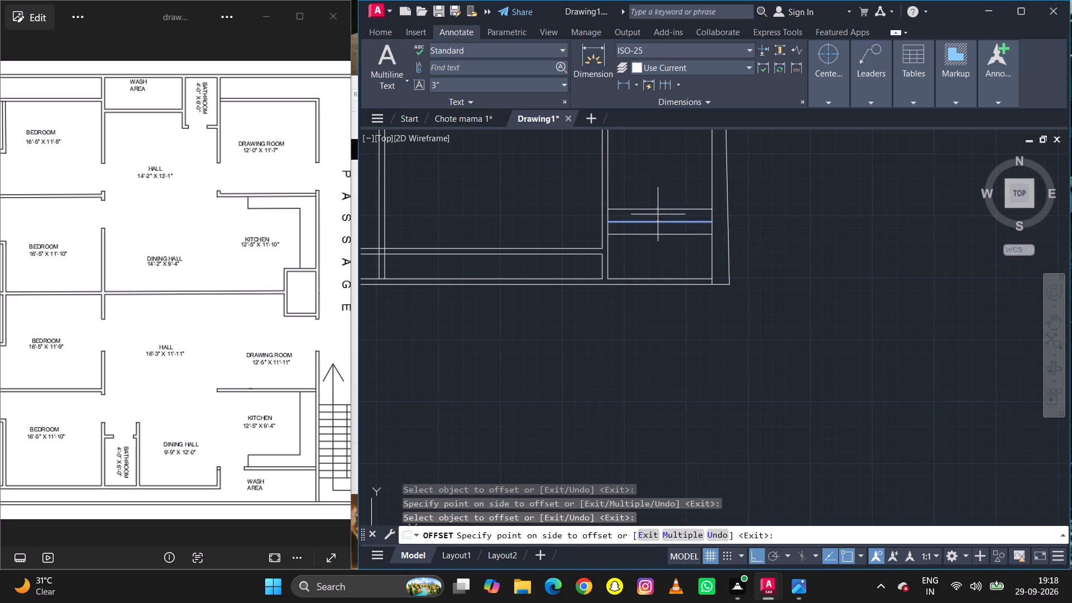
left_click(658, 214)
left_click(660, 209)
left_click(662, 194)
left_click(663, 198)
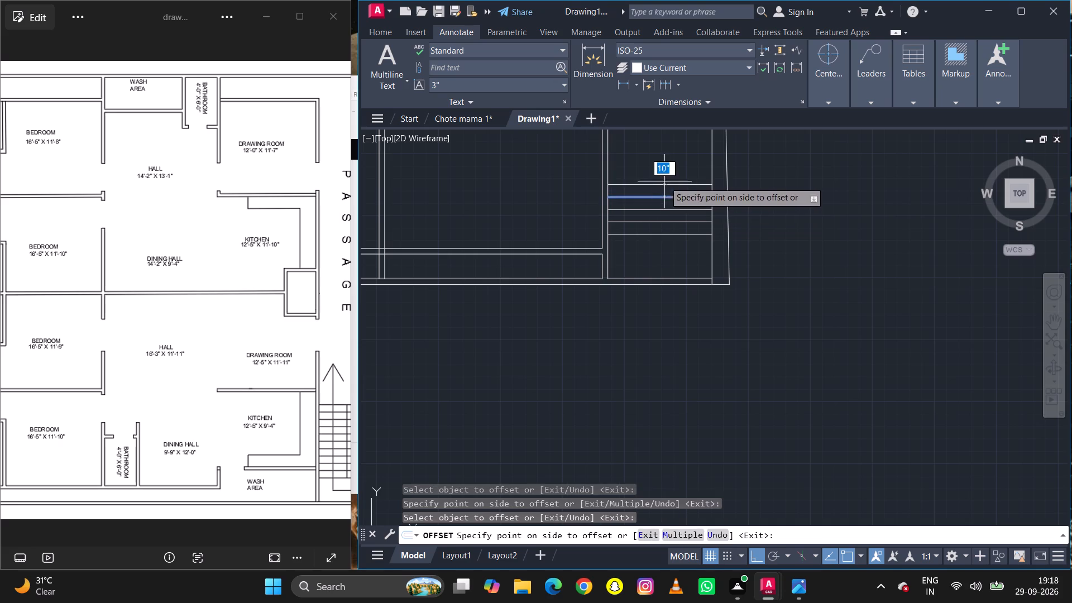
double_click(664, 181)
left_click(667, 185)
left_click(673, 160)
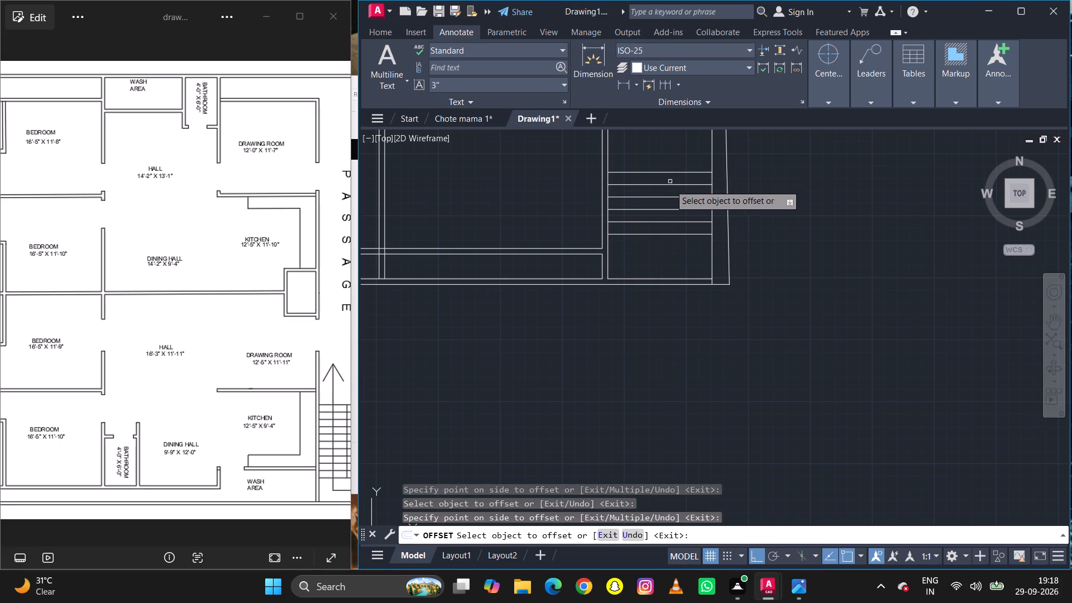
Add five more stair tread lines above the topmost tread in the passage, each offset 10" upward.
scroll(672, 216, "down", 2)
scroll(672, 189, "up", 3)
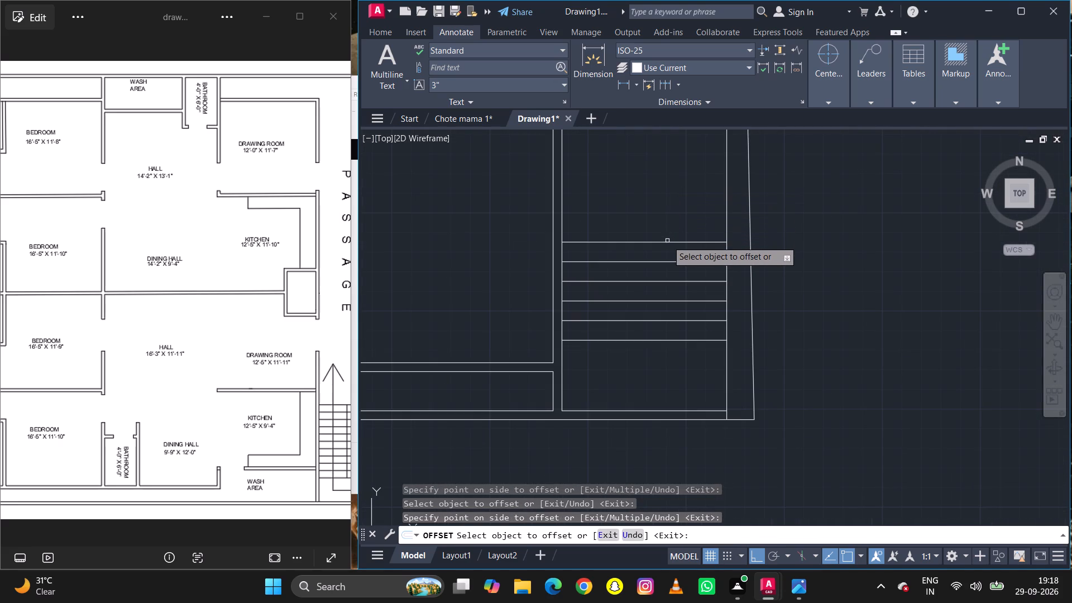
left_click(667, 242)
double_click(674, 204)
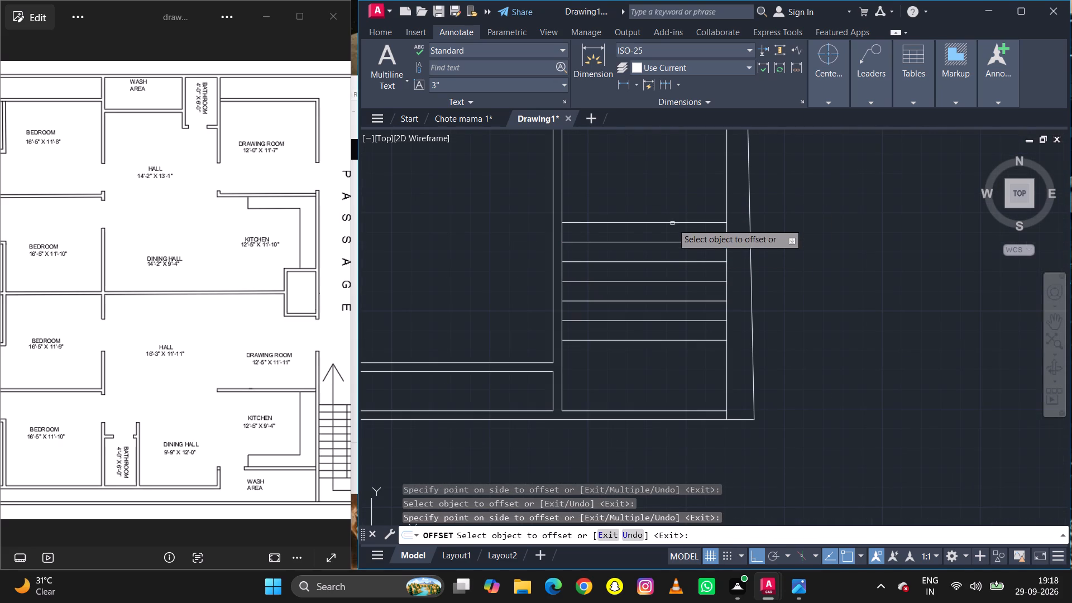
double_click(672, 223)
double_click(674, 194)
left_click(678, 203)
left_click(681, 180)
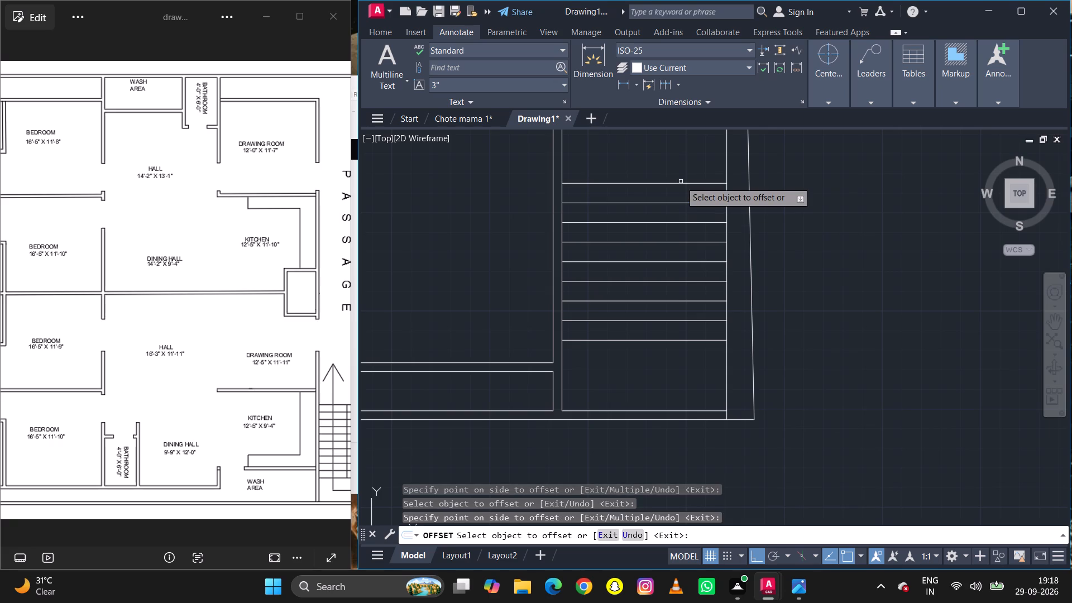
left_click(681, 183)
left_click(682, 165)
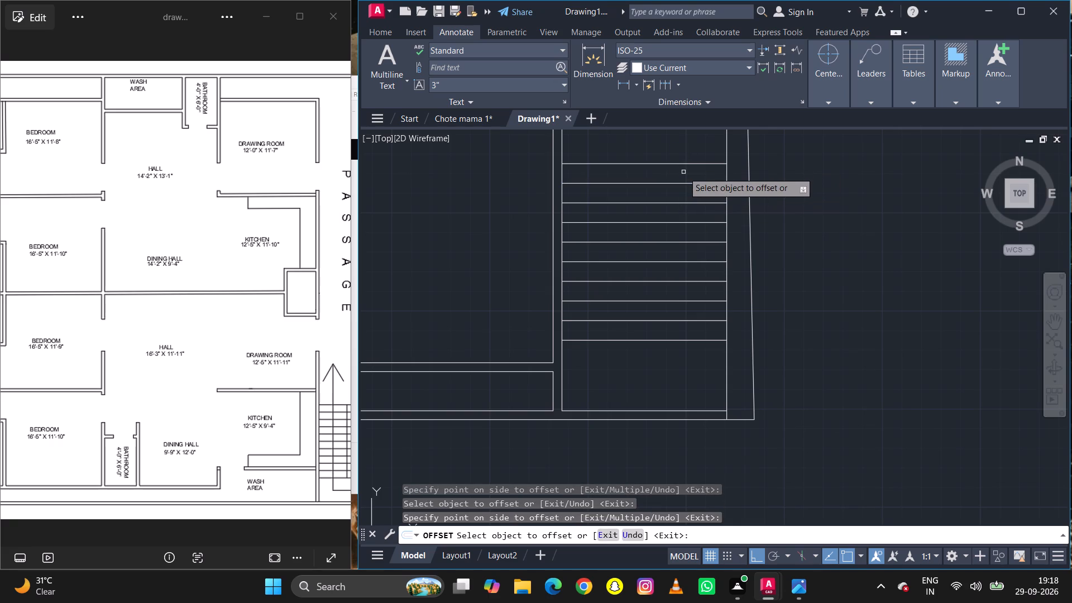
left_click(683, 165)
left_click(690, 143)
scroll(703, 245, "down", 1)
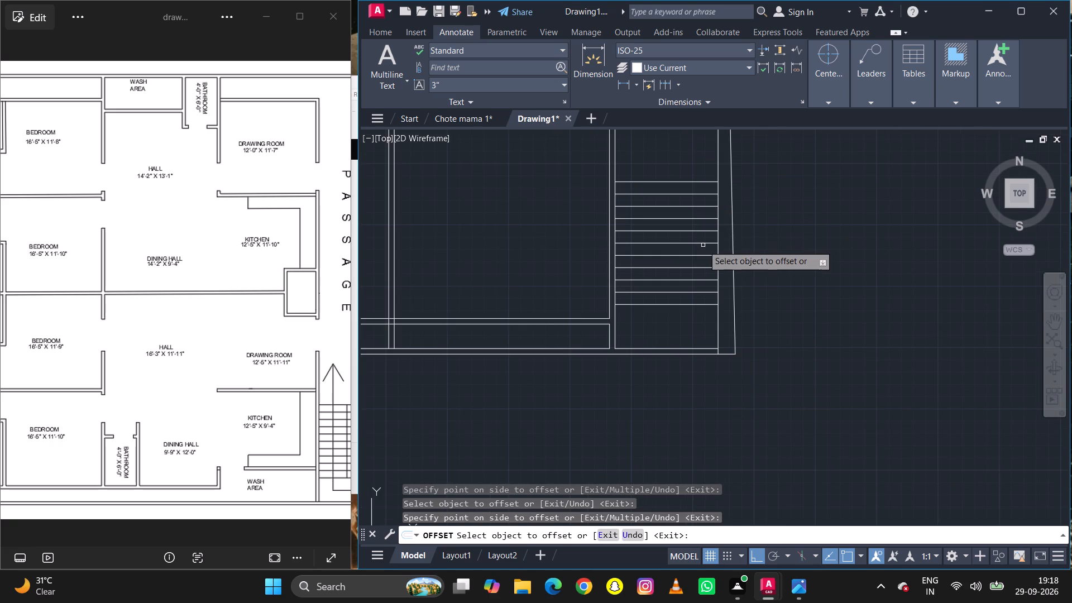
key("Escape")
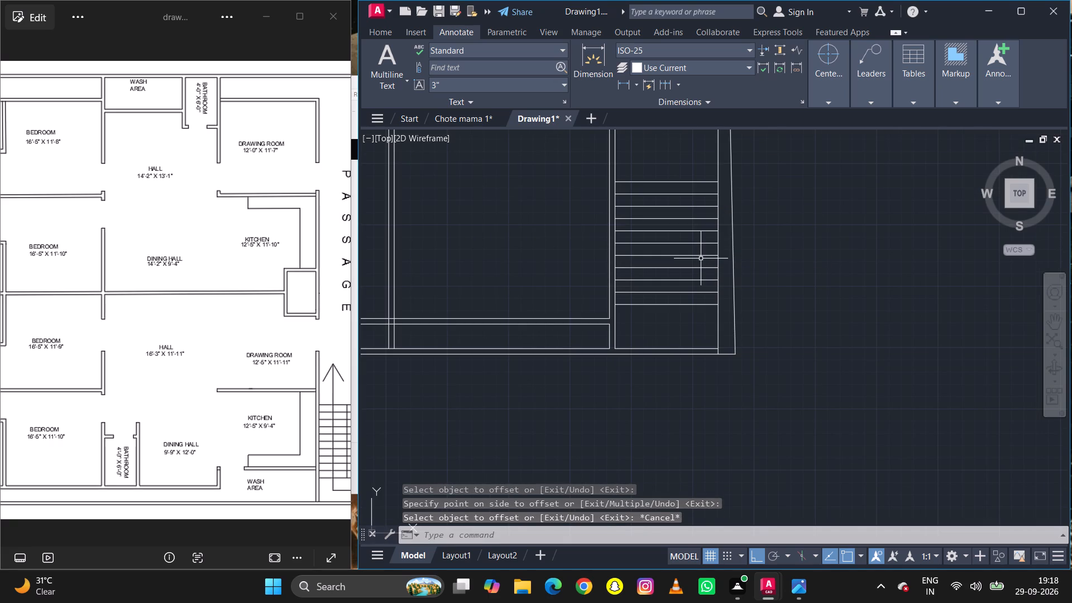
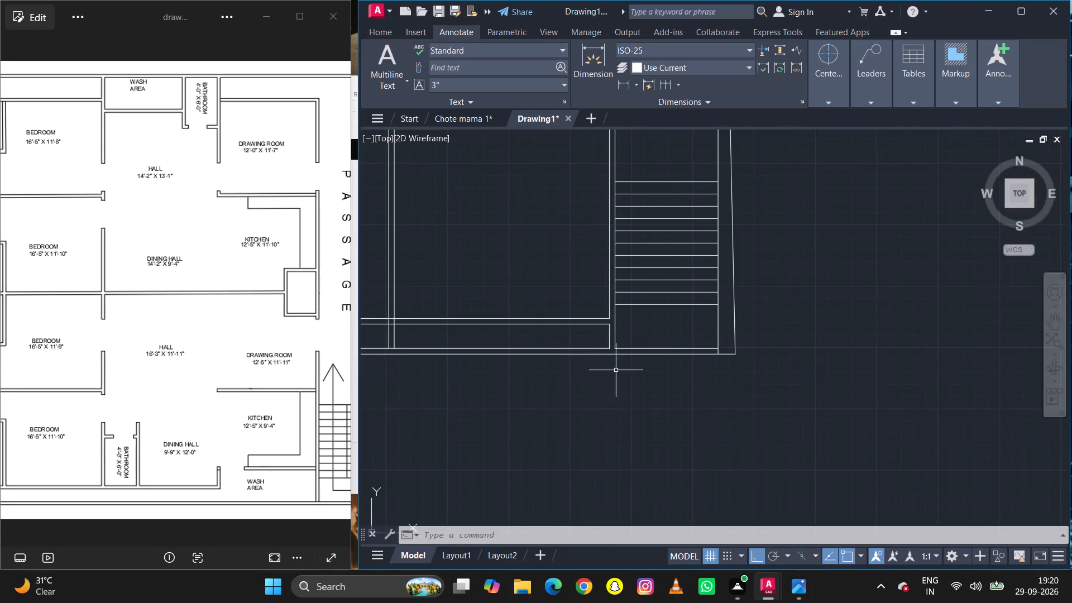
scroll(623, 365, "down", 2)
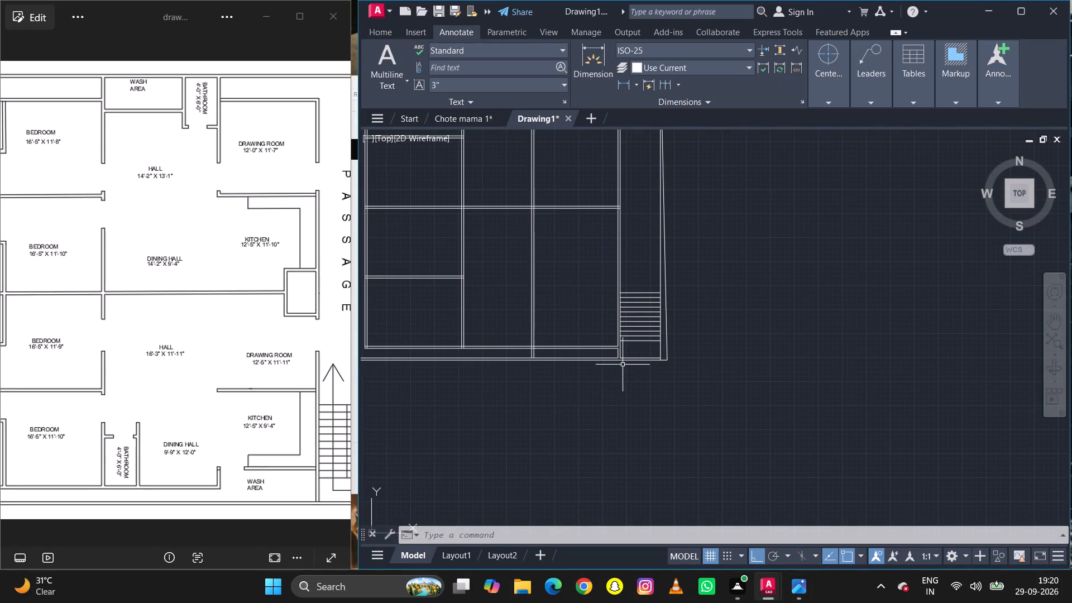
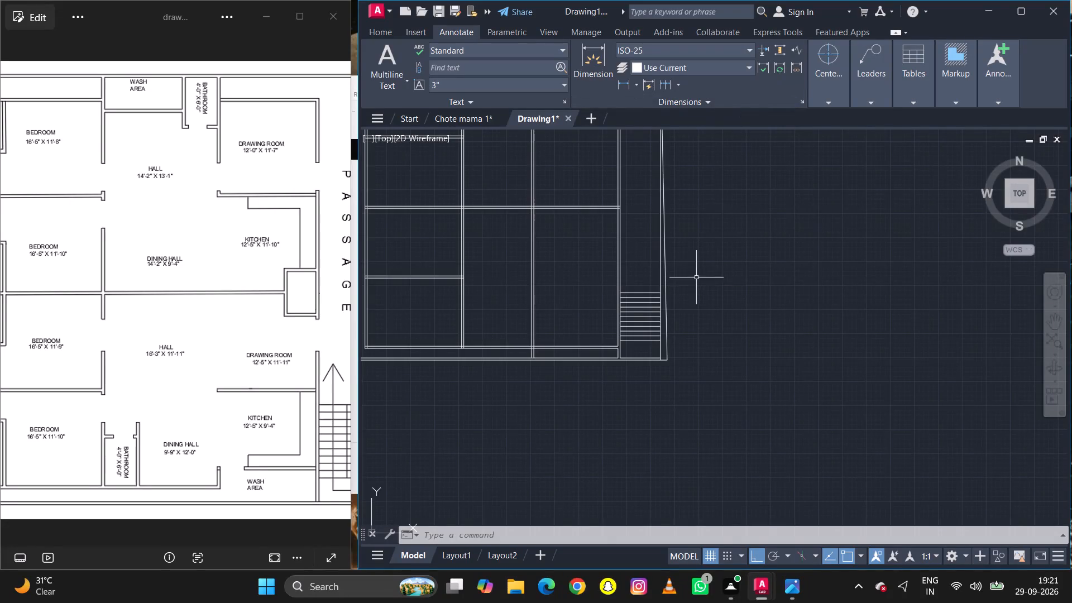
Offset the vertical line along the stair's outer side by 3'6 toward the building, across the treads.
scroll(672, 286, "up", 1)
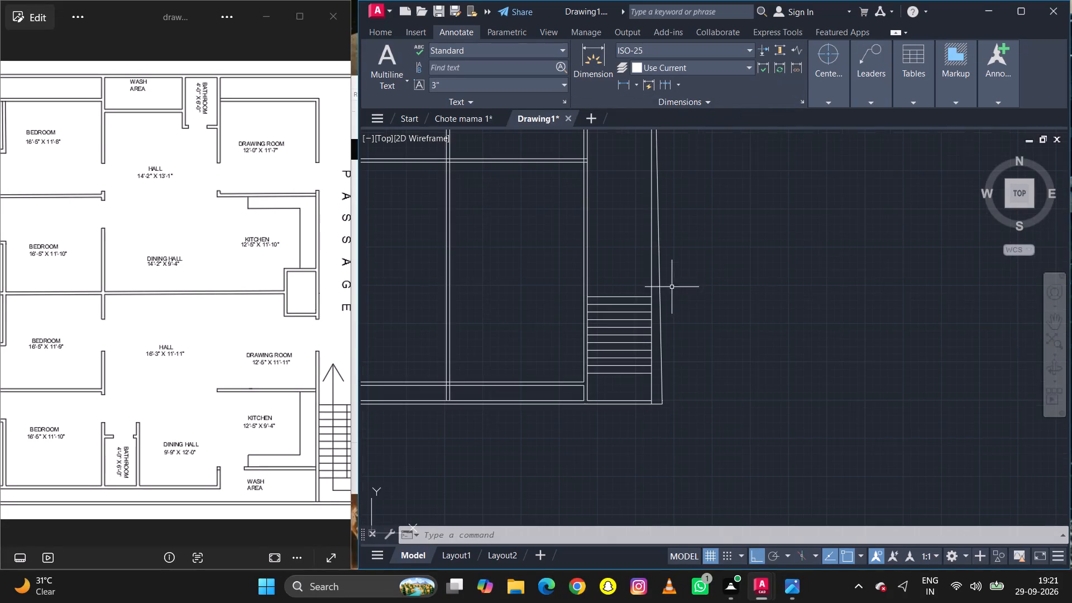
key("o")
key("space")
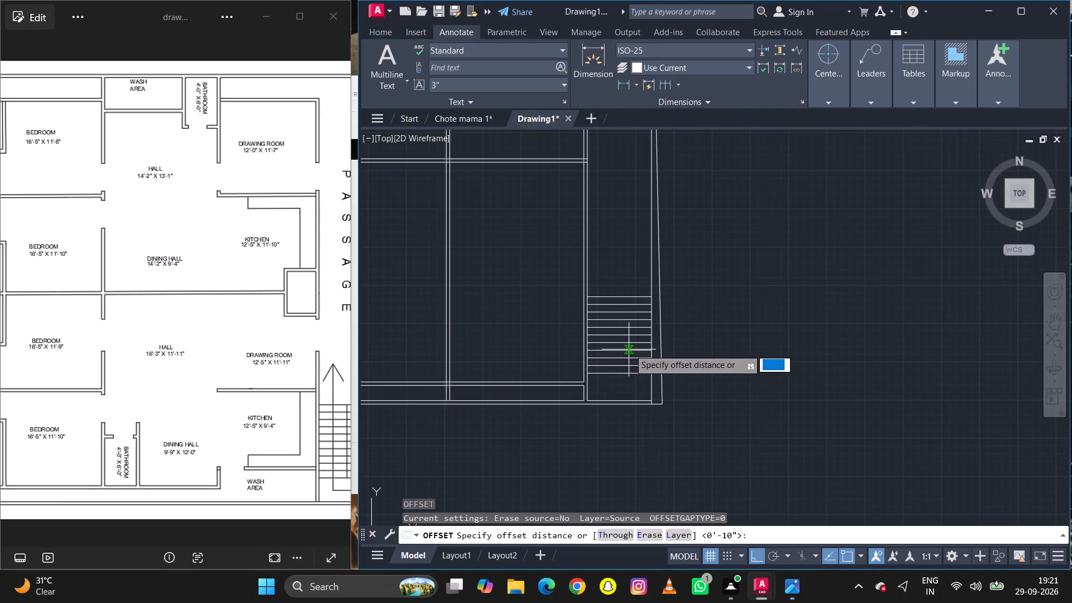
key("3")
key("apostrophe")
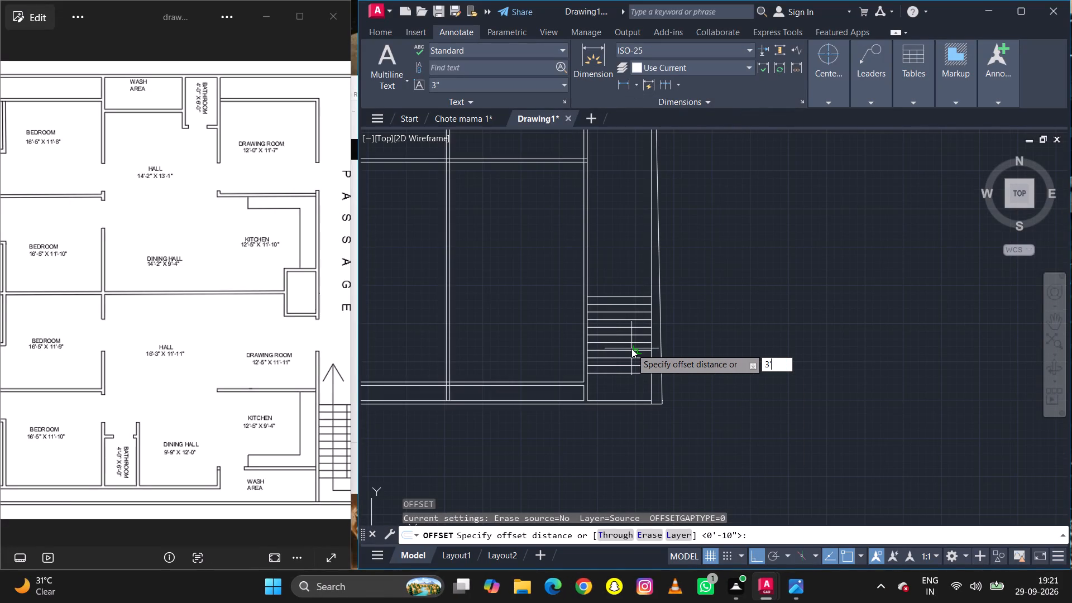
type("6")
key("space")
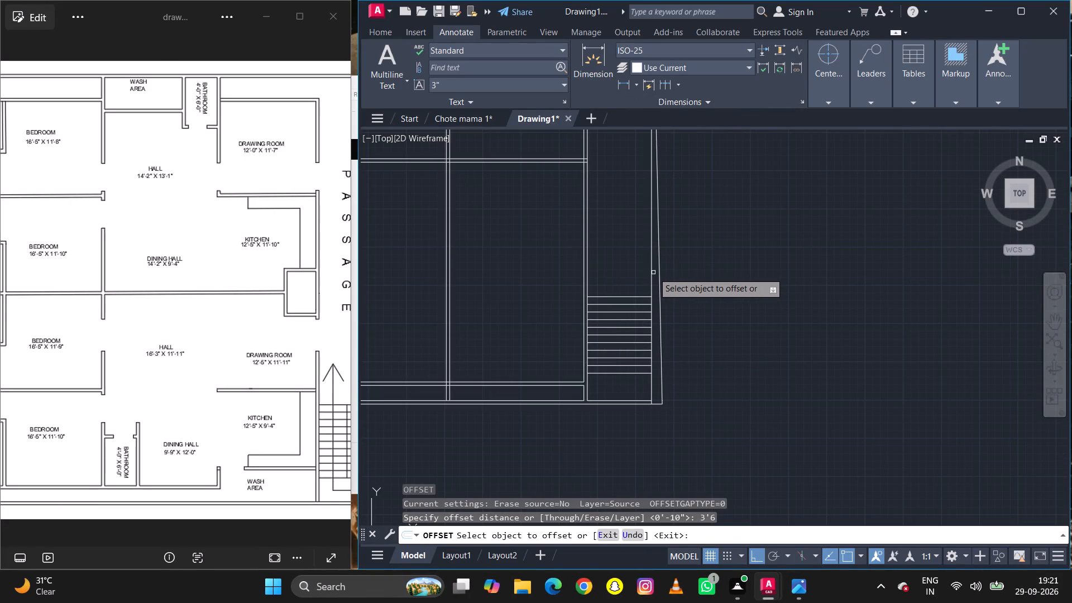
left_click(653, 272)
left_click(637, 275)
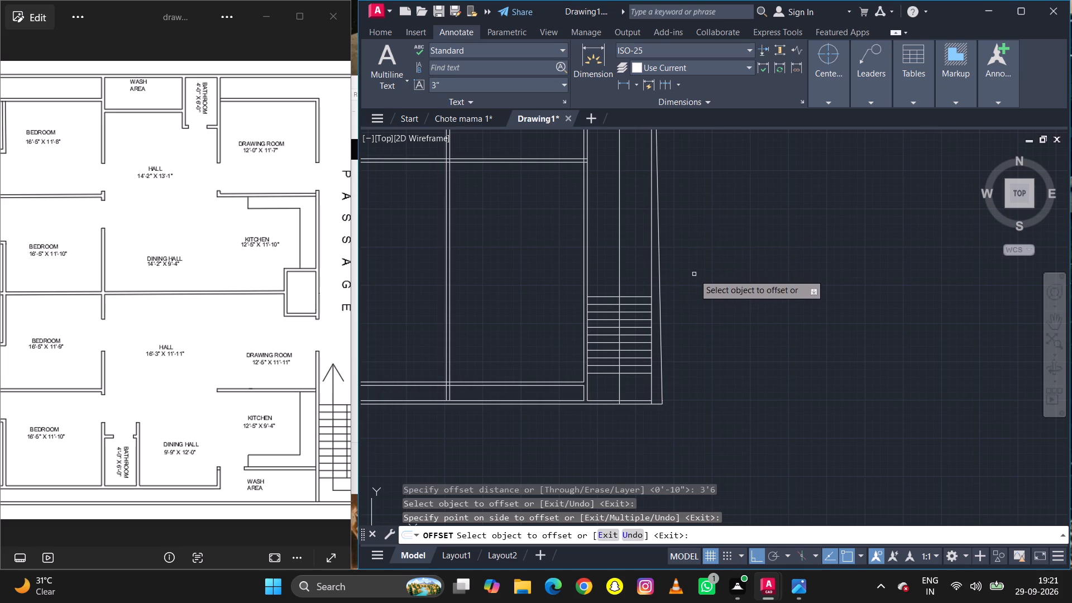
scroll(697, 294, "down", 2)
scroll(664, 294, "up", 2)
key("Escape")
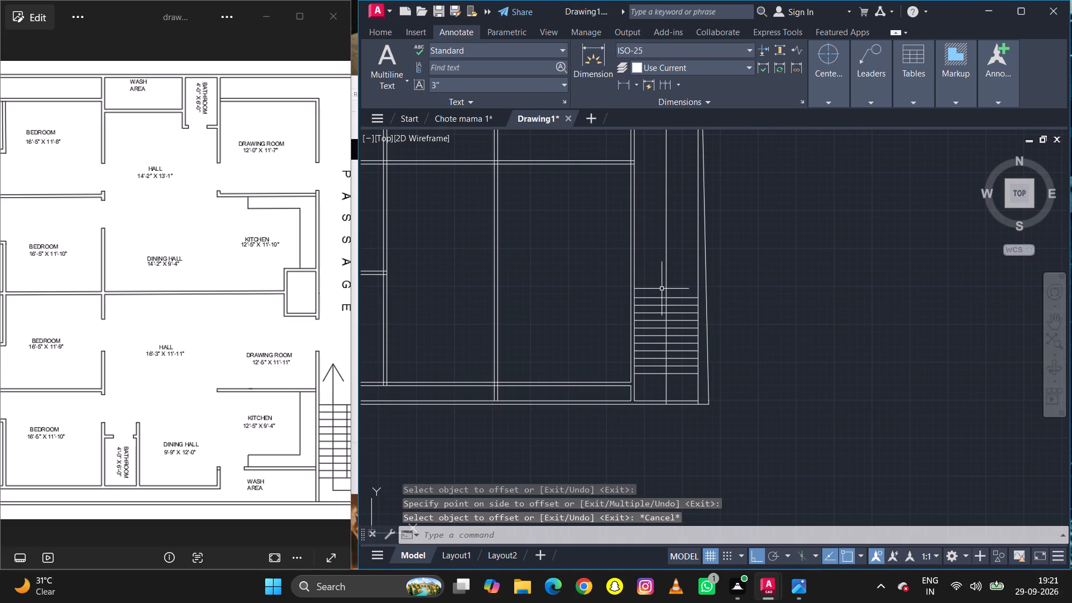
Trim the new stair divider line where it runs up the passage above the top tread.
key("t")
key("r")
key("space")
left_click(666, 274)
scroll(672, 270, "down", 1)
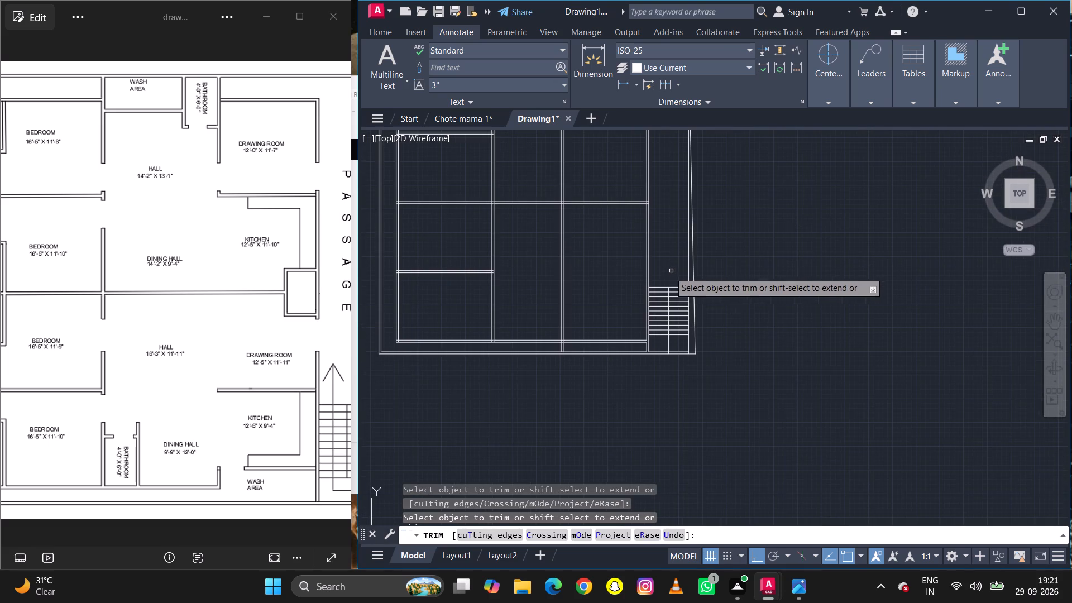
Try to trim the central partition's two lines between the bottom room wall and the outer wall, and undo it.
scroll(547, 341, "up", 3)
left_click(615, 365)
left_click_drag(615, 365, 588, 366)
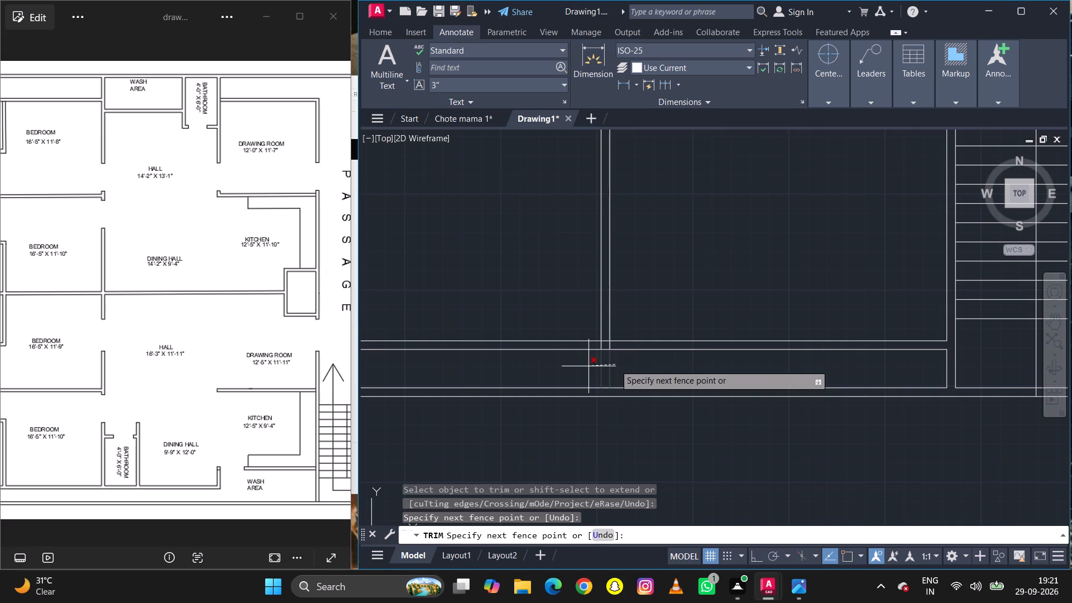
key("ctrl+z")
Trim away the bottom room wall's double lines between the central partition and the passage-side wall.
left_click_drag(686, 362, 681, 269)
left_click_drag(719, 312, 711, 363)
scroll(755, 283, "down", 3)
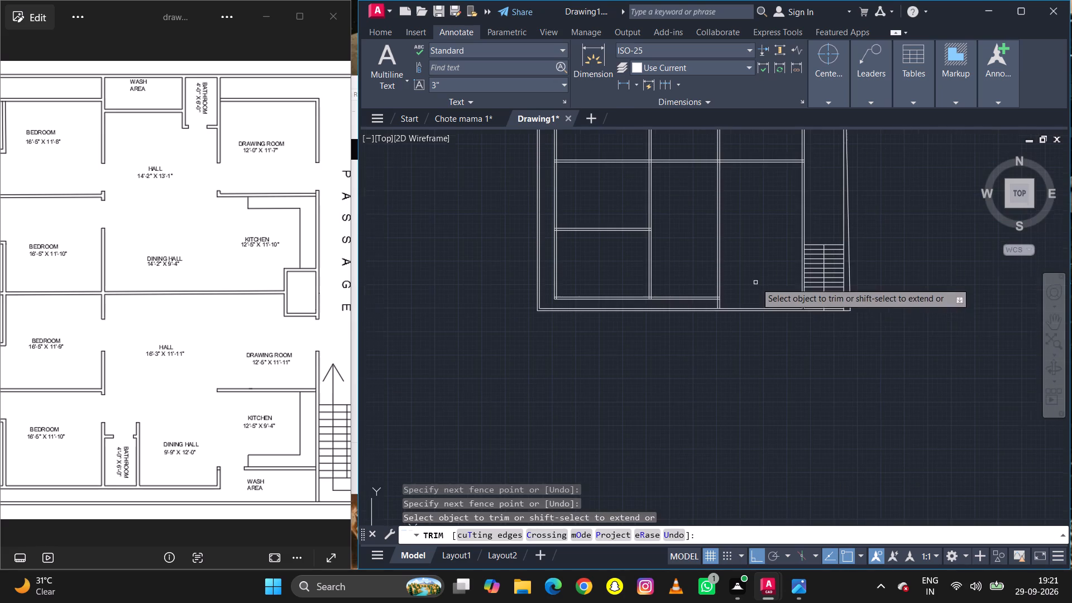
scroll(777, 299, "up", 5)
key("Escape")
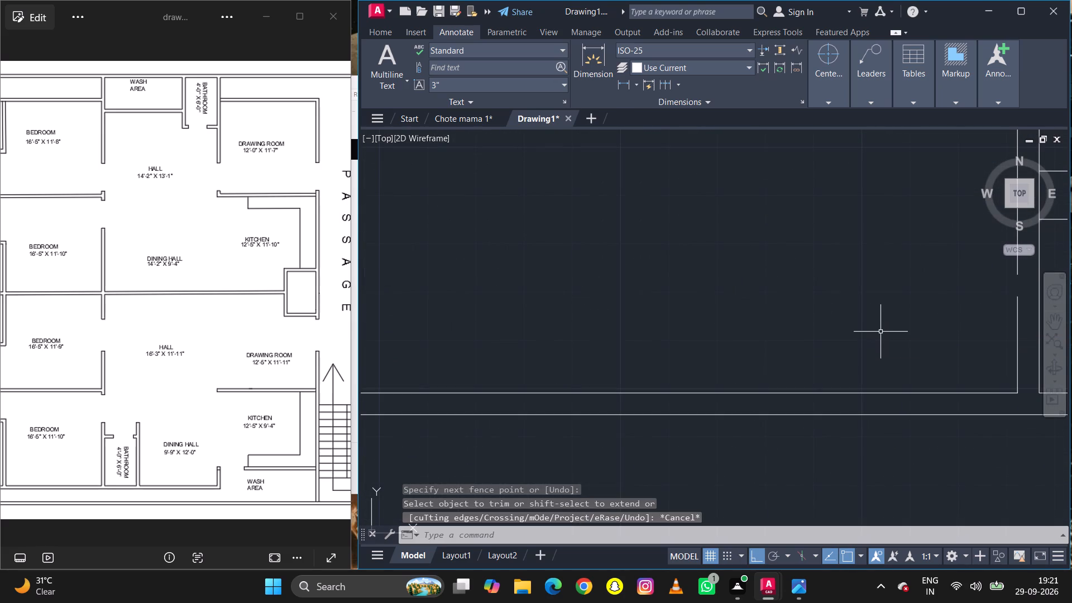
Join the two separated pieces of the passage-side wall's inner line near its bottom corner.
key("j")
key("space")
scroll(844, 321, "down", 3)
scroll(887, 324, "up", 3)
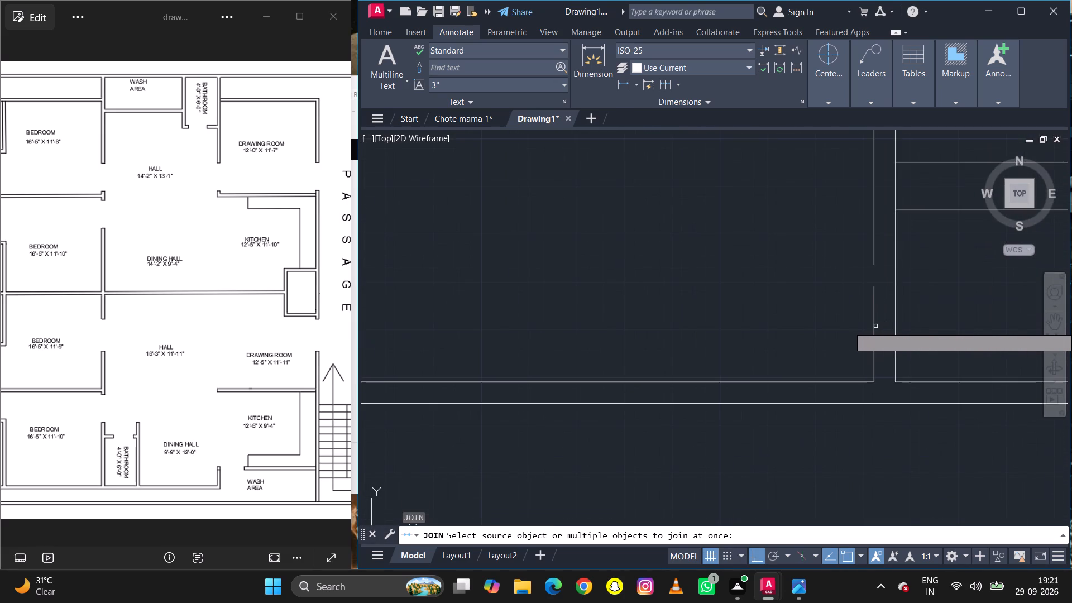
double_click(875, 326)
left_click(875, 260)
key("space")
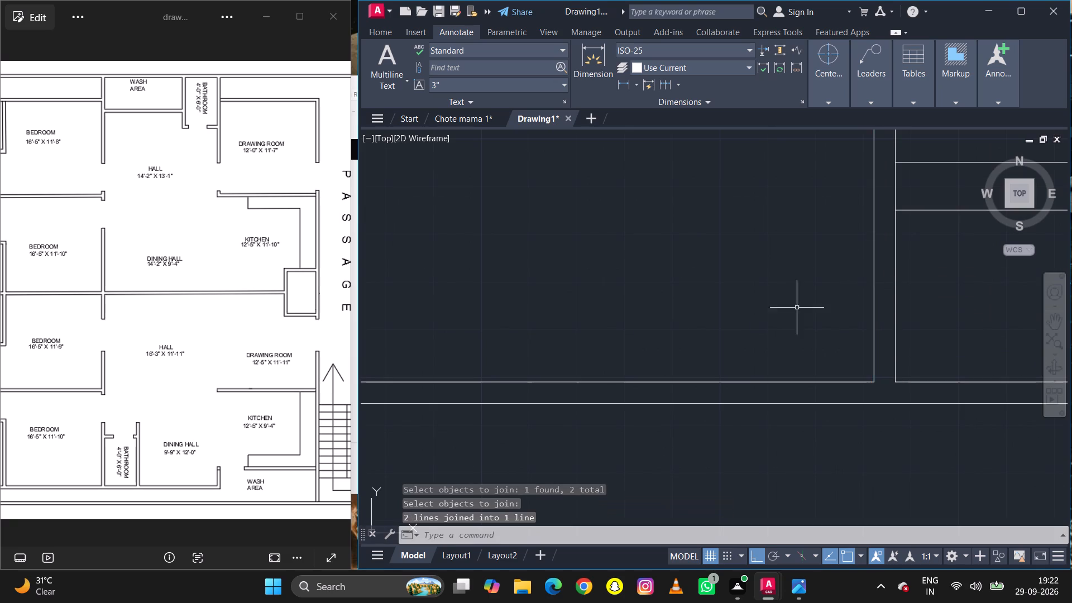
Trim the overlapping lines where the bottom room wall meets the central partition to form an open T-junction.
scroll(773, 313, "down", 3)
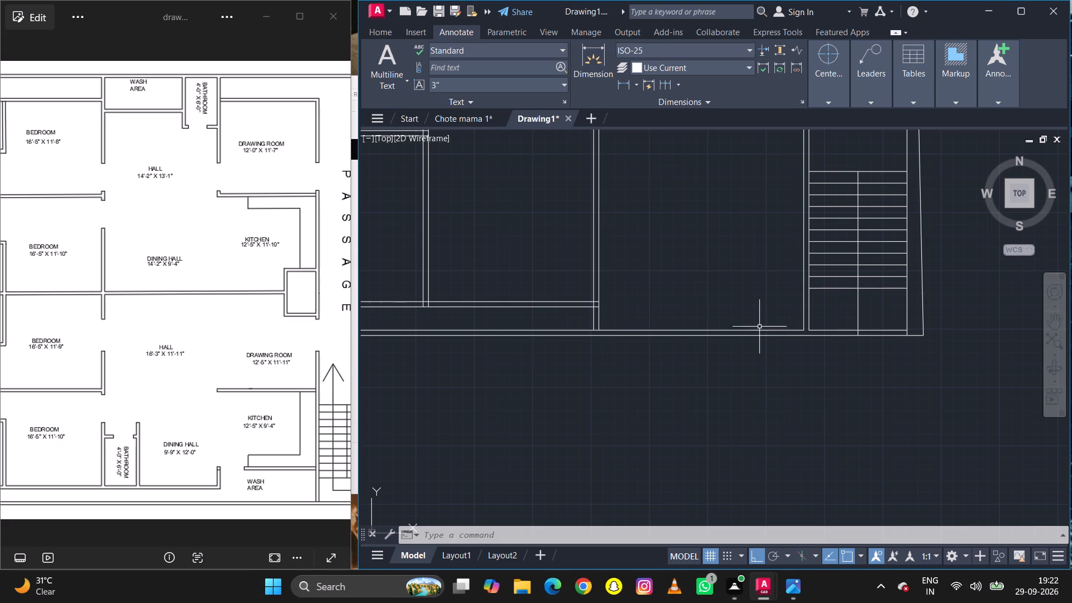
scroll(612, 298, "up", 2)
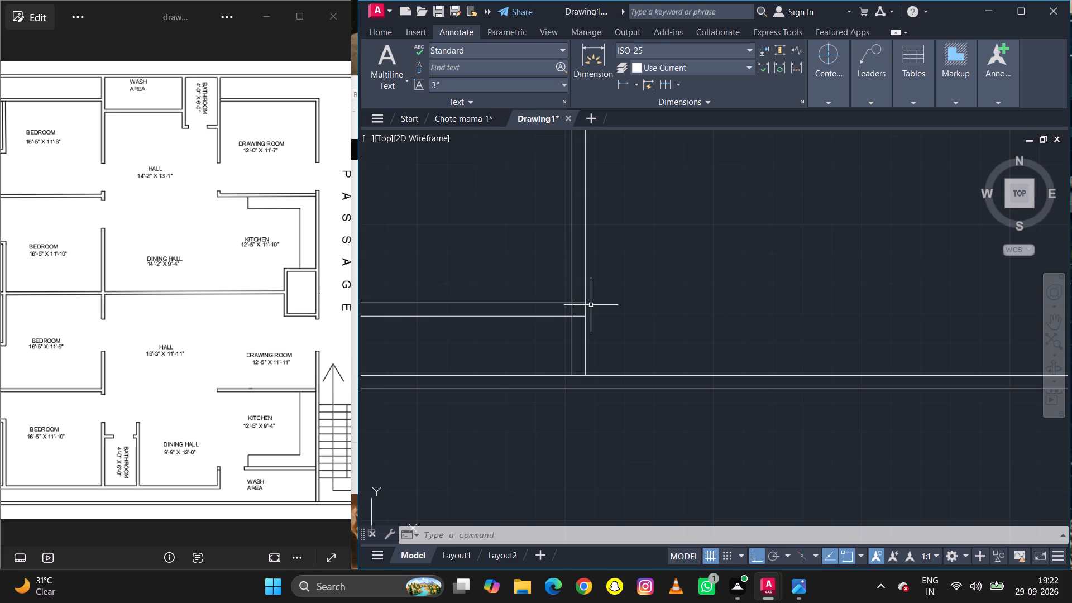
type("tr")
key("space")
left_click(581, 298)
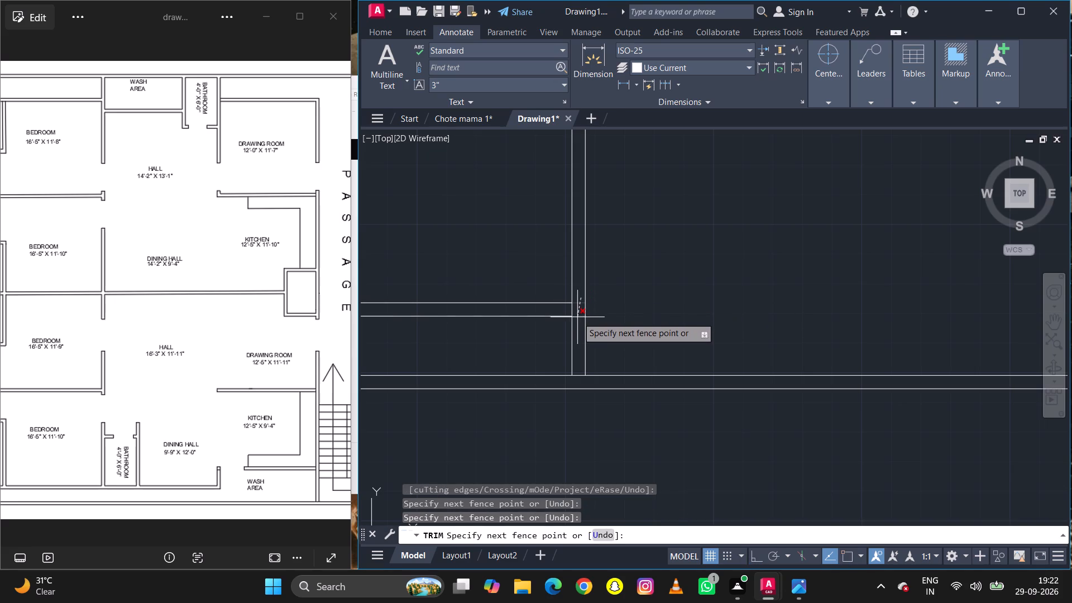
left_click_drag(578, 319, 576, 312)
left_click(575, 308)
left_click_drag(575, 308, 570, 308)
left_click(570, 308)
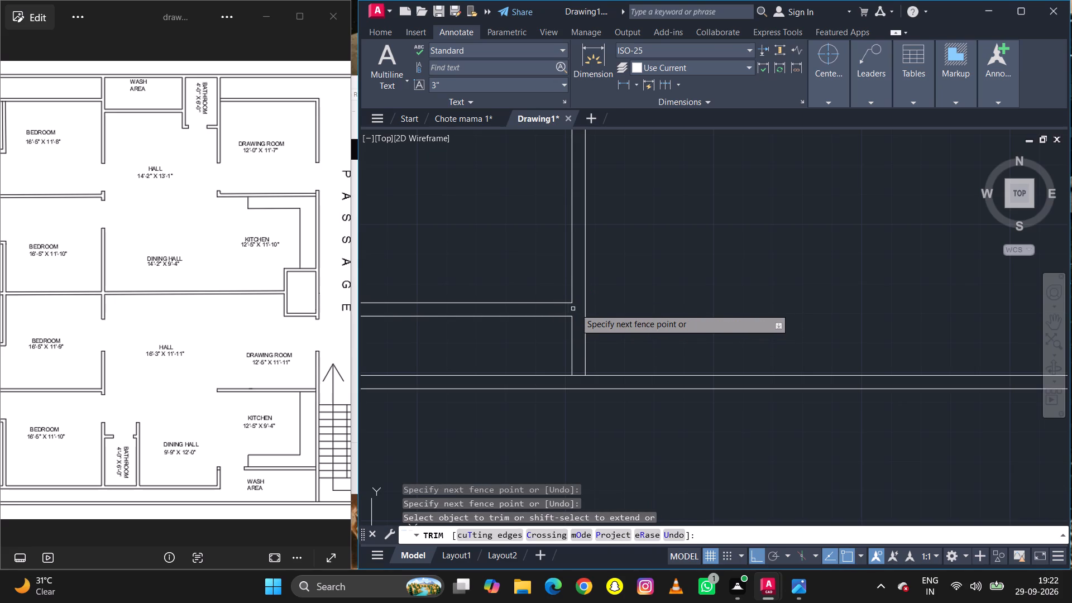
key("Escape")
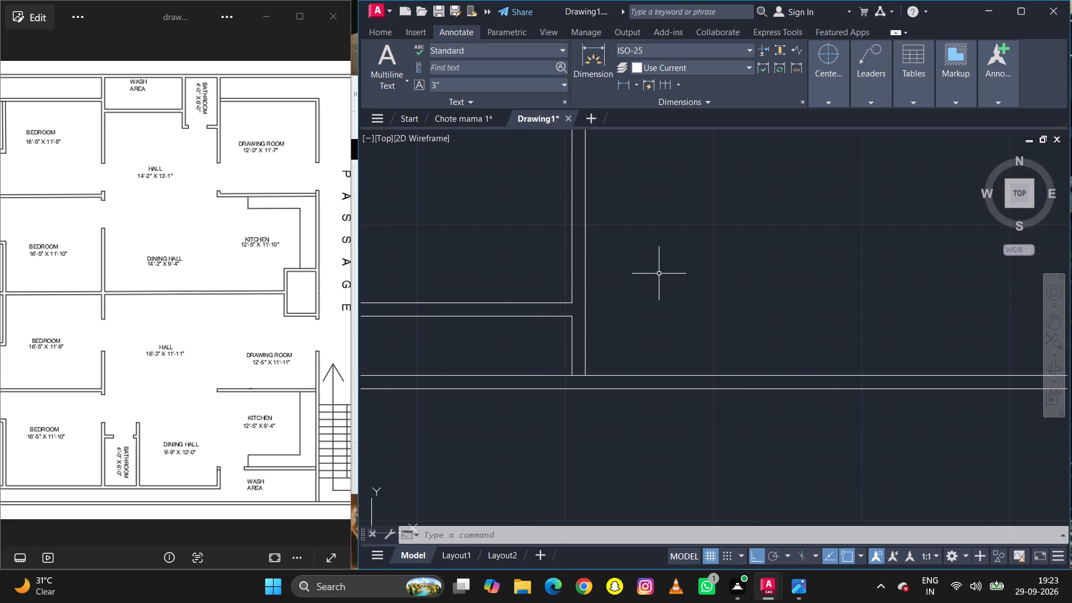
Trim the outer wall's inner line between the central partition's two faces to open their junction.
key("t")
type("r")
key("space")
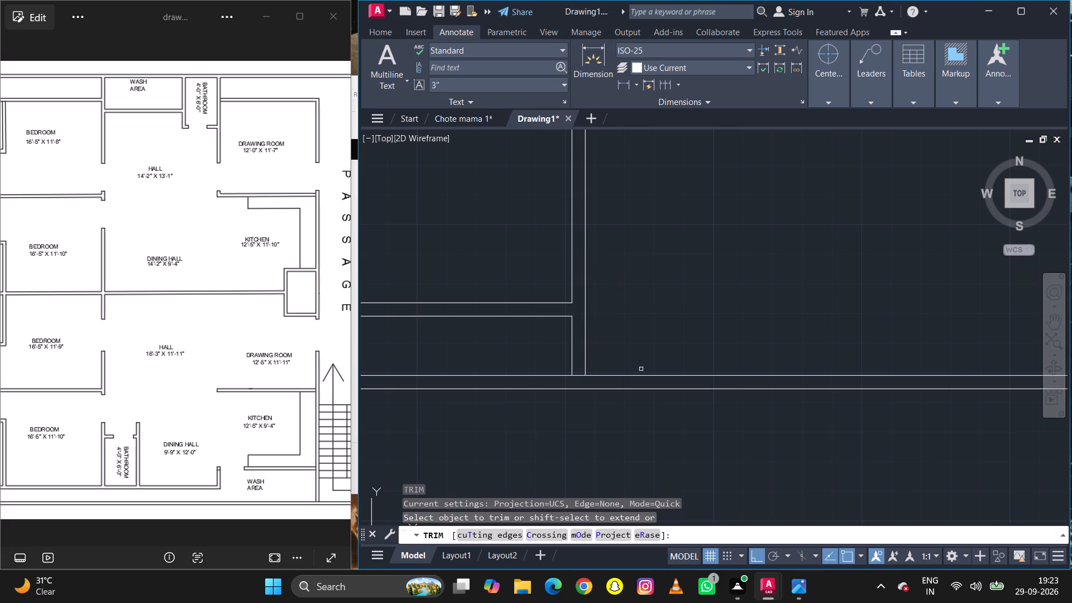
left_click(577, 374)
key("Escape")
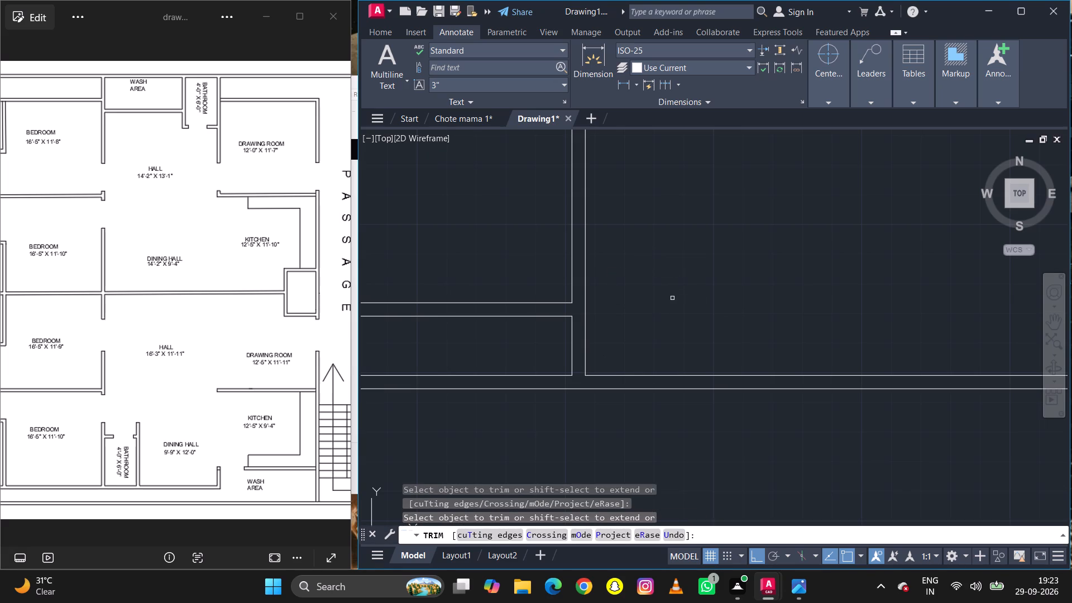
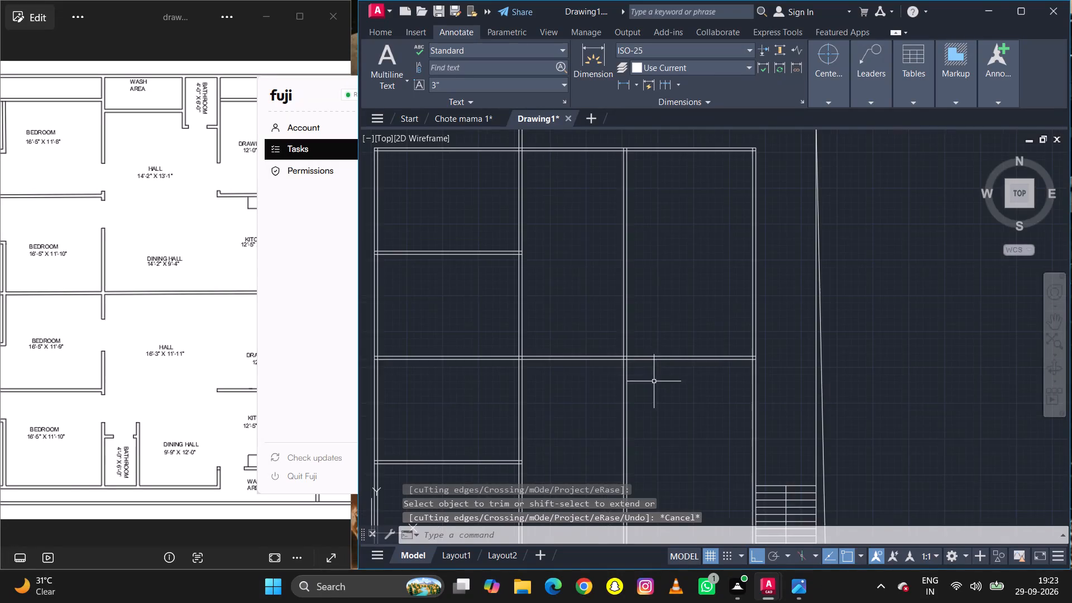
Trim the crossing lines where the central partition meets the middle horizontal wall to form an open four-way junction.
scroll(631, 372, "up", 3)
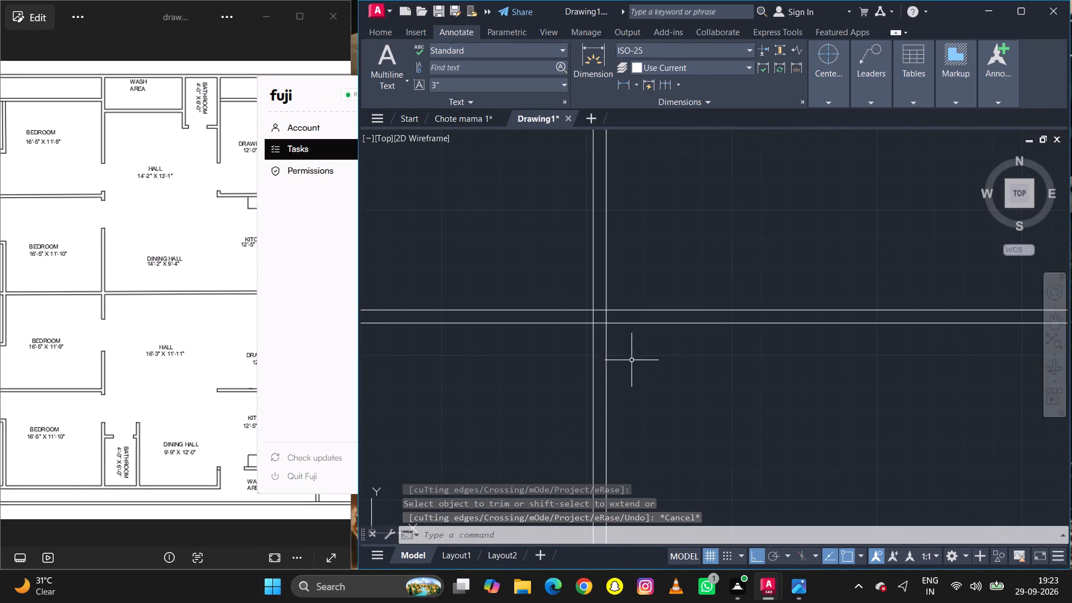
scroll(619, 305, "up", 2)
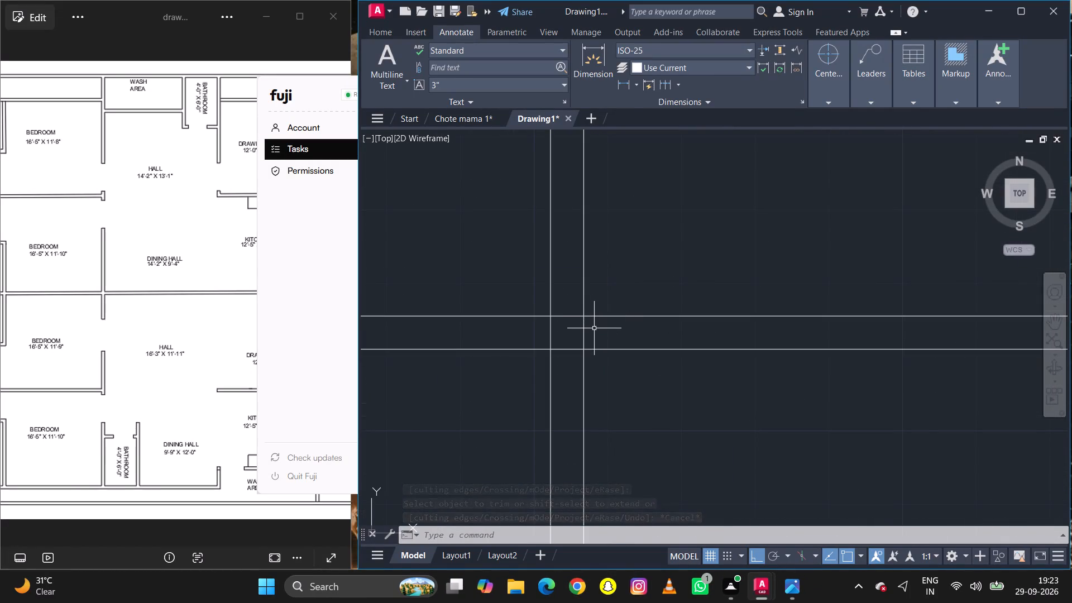
type("tr")
key("space")
left_click(599, 332)
left_click_drag(599, 332, 559, 326)
left_click_drag(568, 305, 563, 307)
left_click_drag(524, 334, 566, 355)
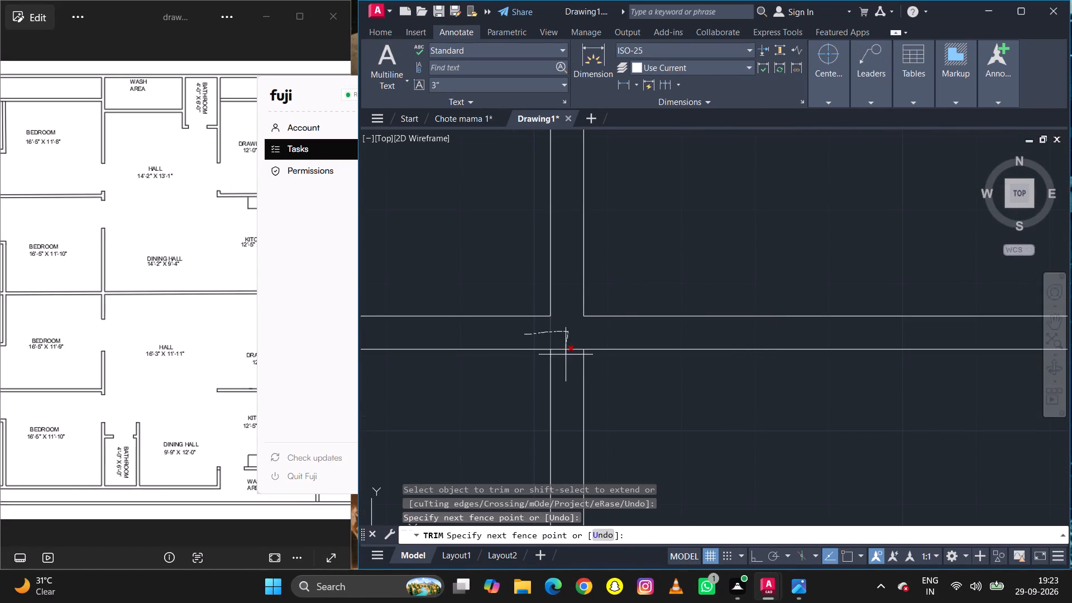
left_click(566, 355)
left_click(569, 357)
triple_click(569, 350)
triple_click(569, 350)
left_click(569, 350)
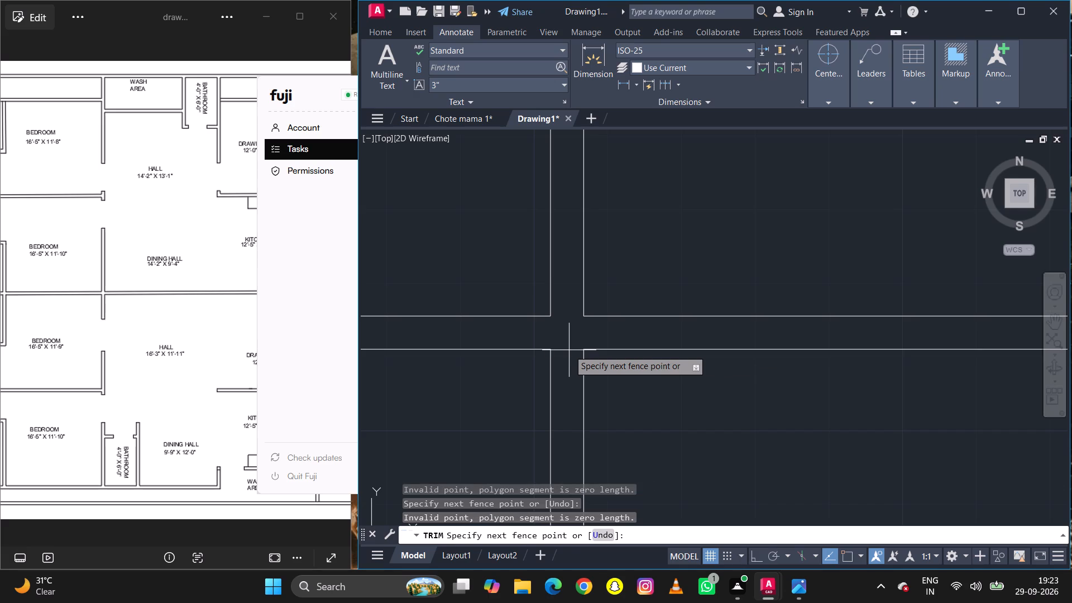
key("Escape")
key("Escape")
key("Escape")
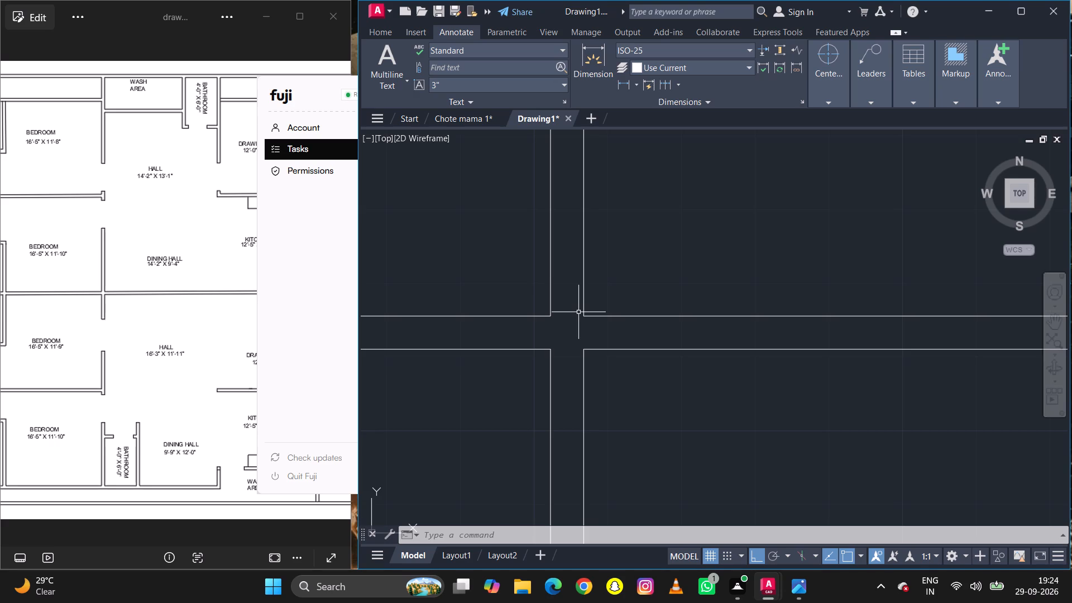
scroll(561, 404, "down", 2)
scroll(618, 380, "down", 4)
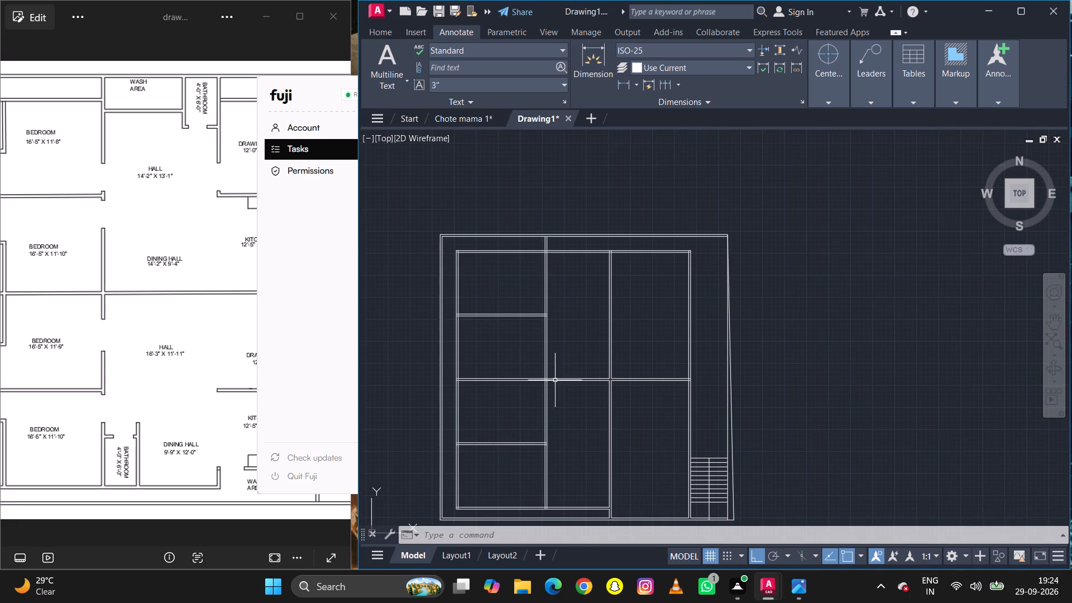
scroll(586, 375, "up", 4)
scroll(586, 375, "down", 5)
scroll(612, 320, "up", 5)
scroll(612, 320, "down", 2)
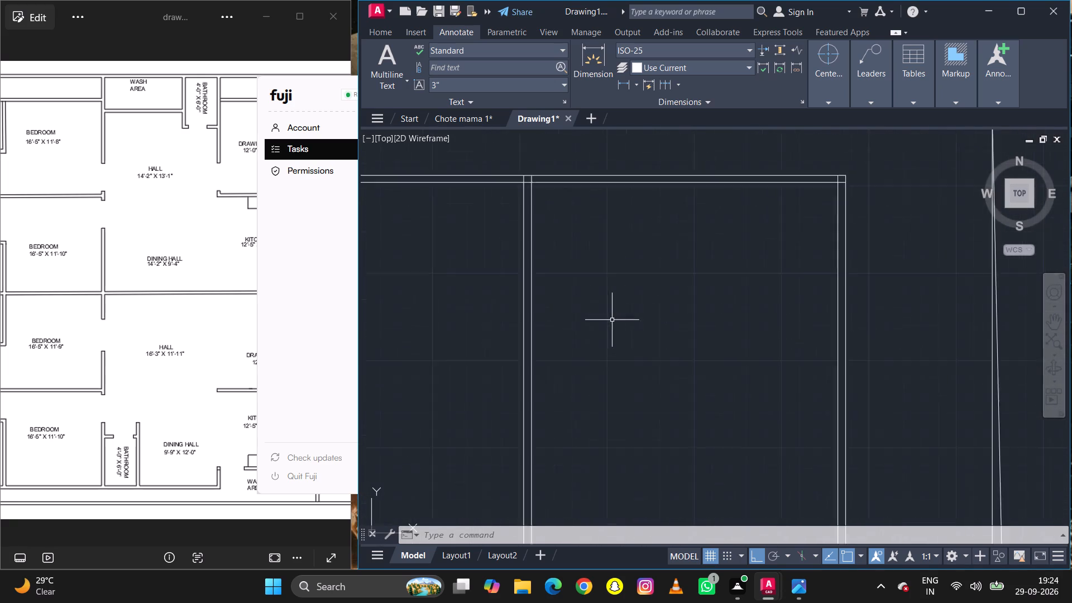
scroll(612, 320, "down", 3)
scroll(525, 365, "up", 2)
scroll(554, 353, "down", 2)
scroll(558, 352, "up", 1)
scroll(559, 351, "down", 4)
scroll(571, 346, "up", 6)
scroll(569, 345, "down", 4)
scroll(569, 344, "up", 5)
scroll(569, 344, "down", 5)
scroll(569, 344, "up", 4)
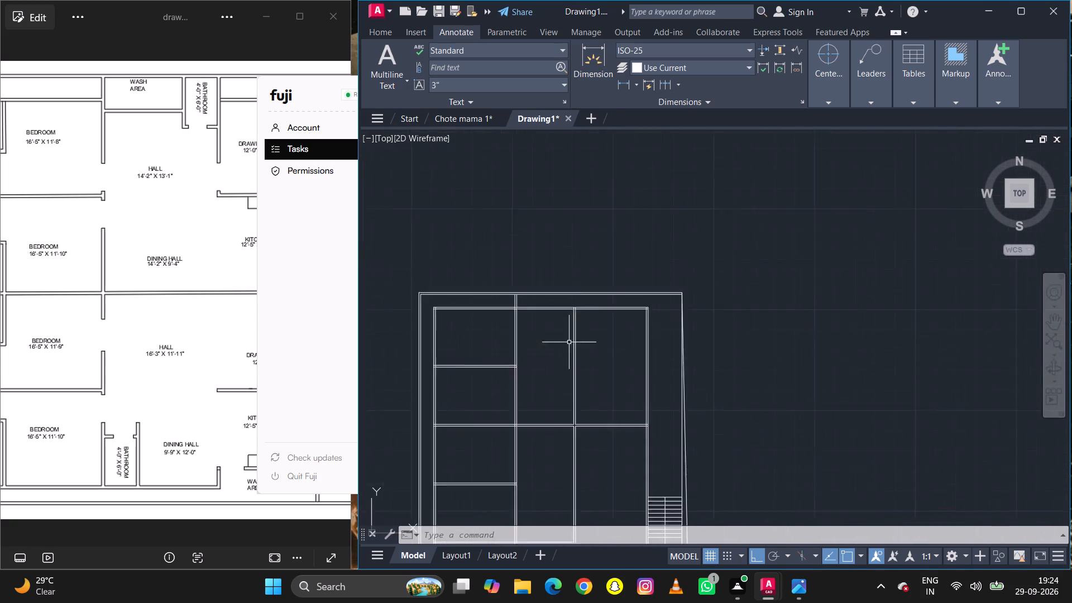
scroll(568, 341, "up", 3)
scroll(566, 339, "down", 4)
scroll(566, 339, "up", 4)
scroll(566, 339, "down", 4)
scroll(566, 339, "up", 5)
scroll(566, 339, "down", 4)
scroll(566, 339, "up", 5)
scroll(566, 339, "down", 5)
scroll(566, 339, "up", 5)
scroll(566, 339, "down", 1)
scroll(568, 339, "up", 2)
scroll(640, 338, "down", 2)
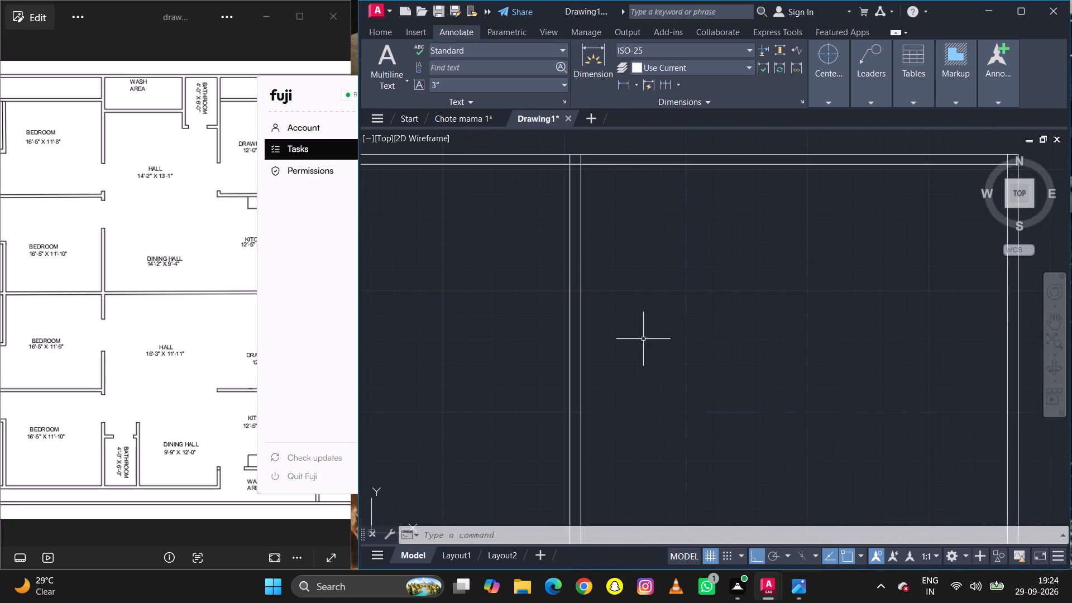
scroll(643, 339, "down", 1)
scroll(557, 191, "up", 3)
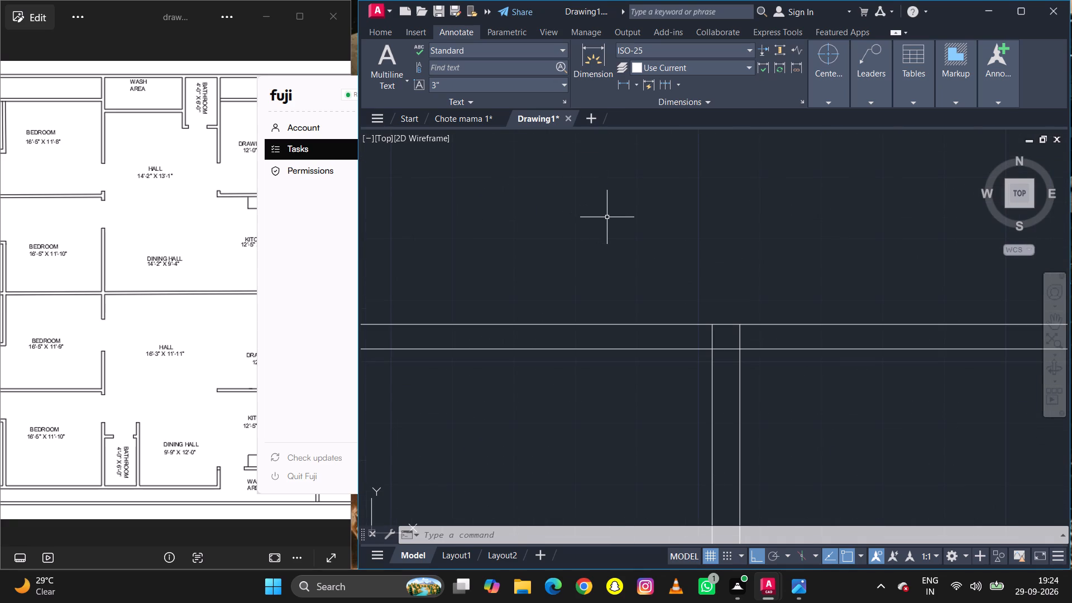
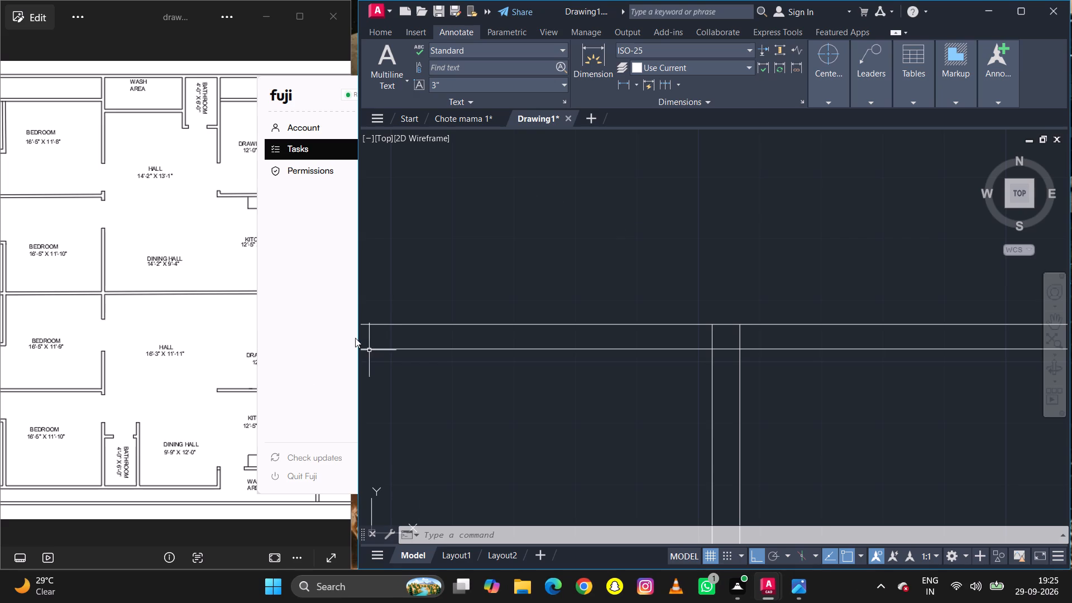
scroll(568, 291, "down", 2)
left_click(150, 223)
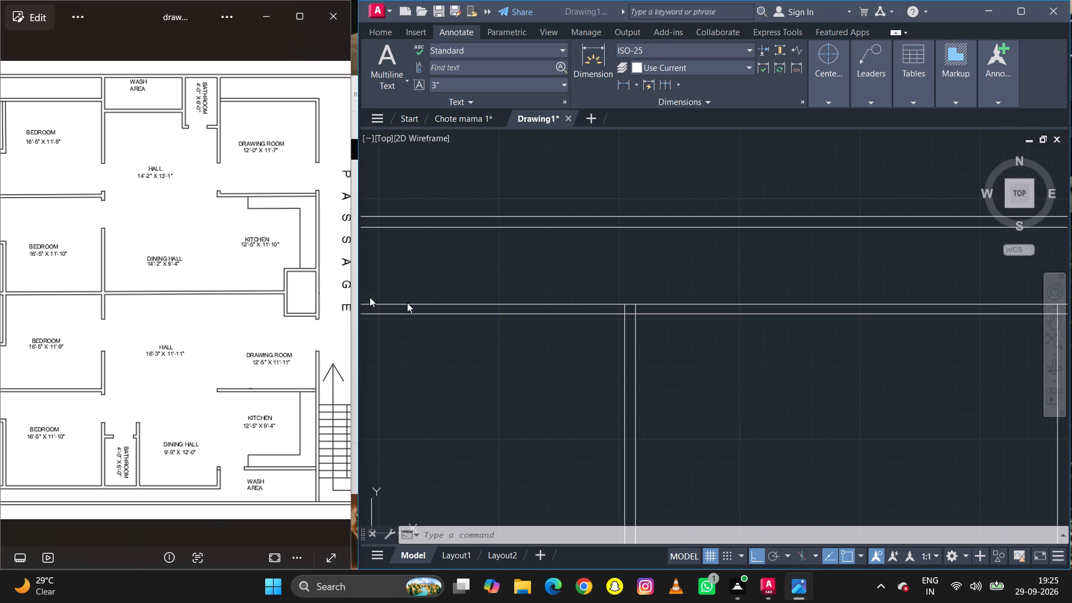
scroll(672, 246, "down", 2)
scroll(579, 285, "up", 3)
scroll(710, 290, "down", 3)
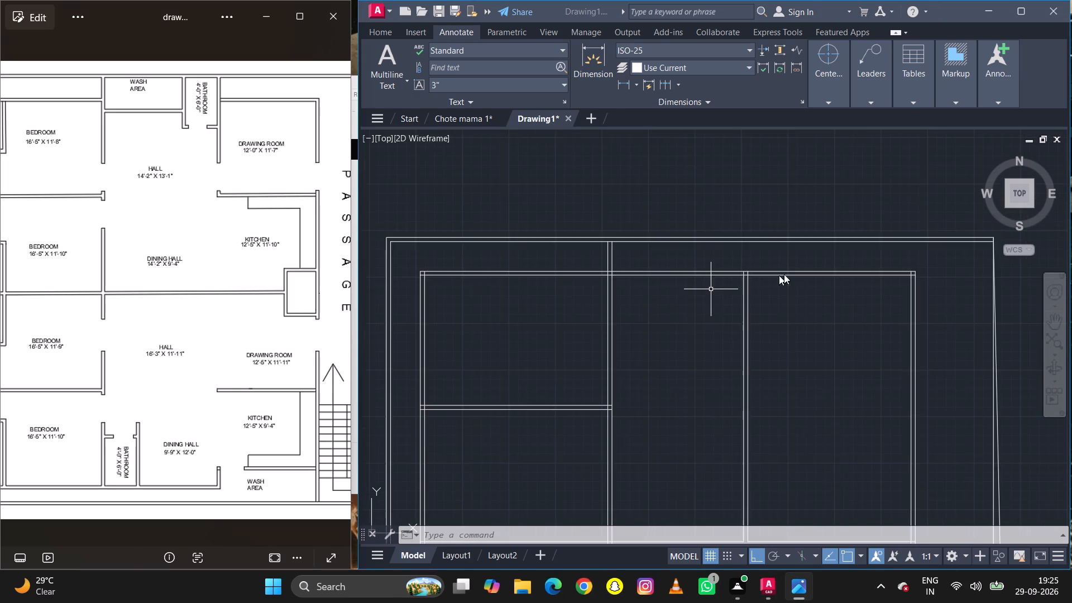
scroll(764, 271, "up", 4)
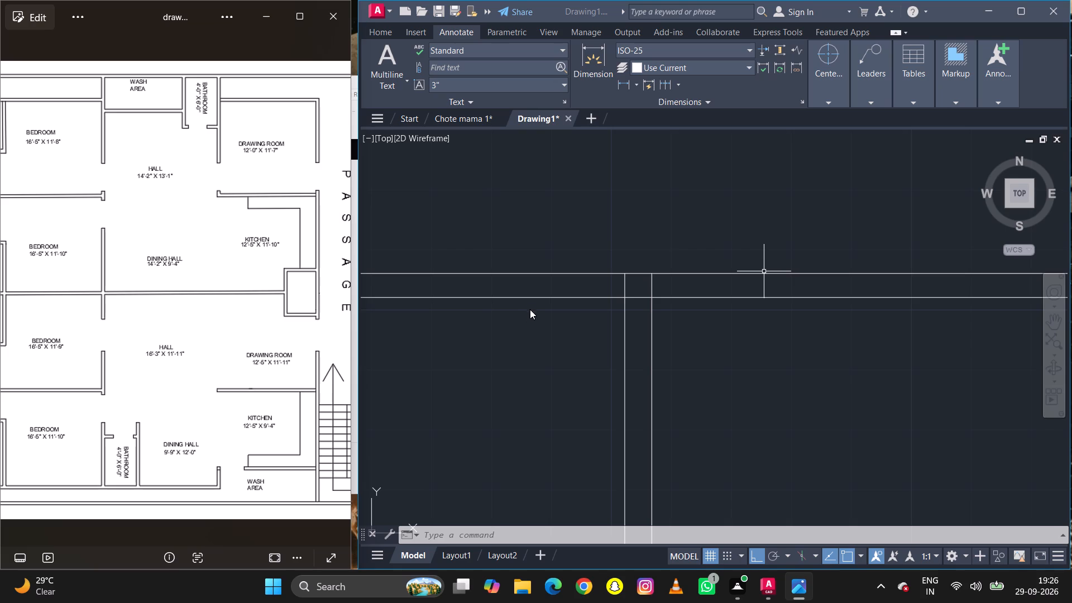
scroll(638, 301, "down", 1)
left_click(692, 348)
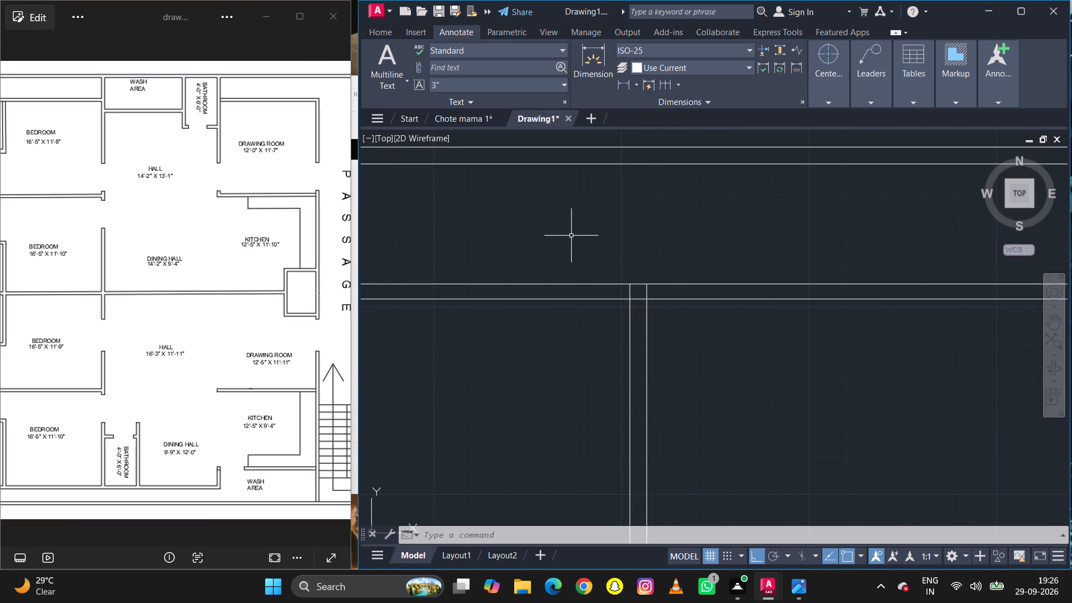
Close the Chote mama 1 drawing without saving its changes.
left_click(499, 117)
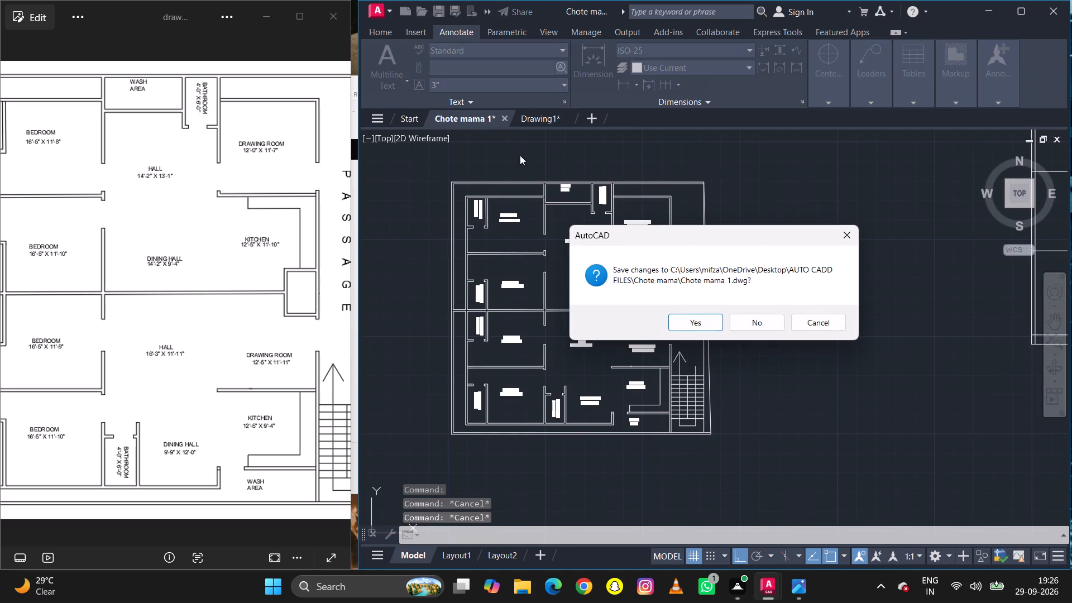
triple_click(741, 320)
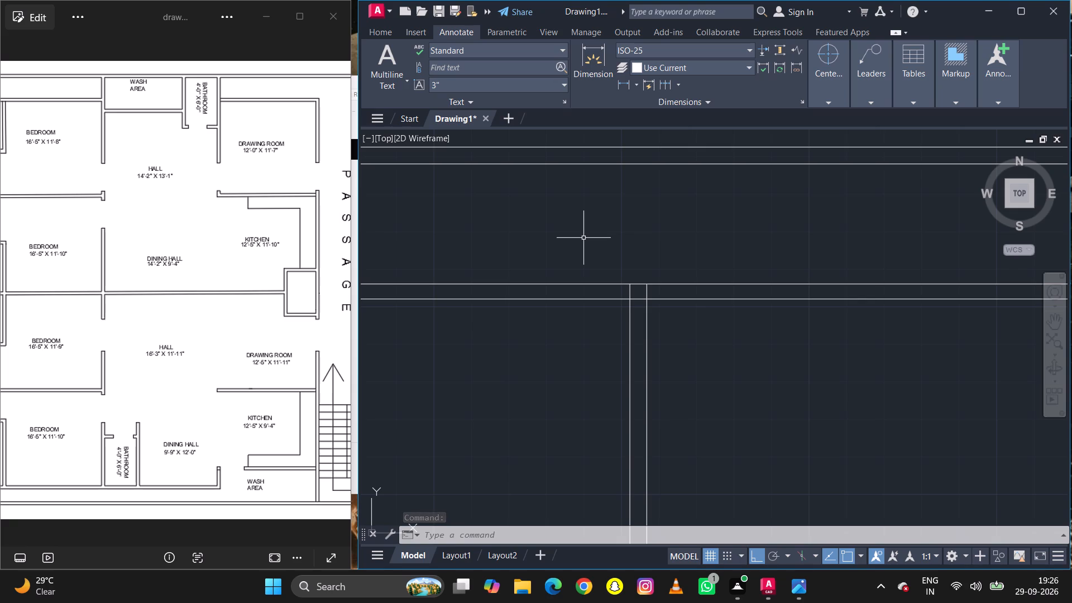
Trim the crossing lines where the right-hand vertical partition meets the upper room wall to form an open T-junction.
type("tr")
key("space")
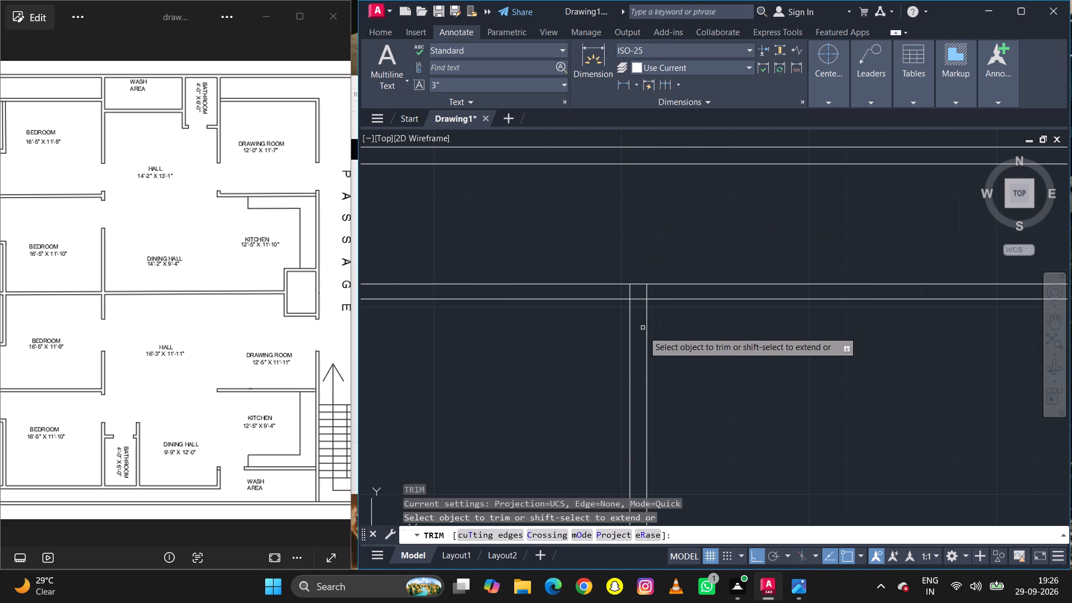
scroll(630, 293, "up", 3)
left_click_drag(648, 353, 731, 276)
left_click(731, 276)
scroll(704, 289, "down", 2)
left_click(710, 292)
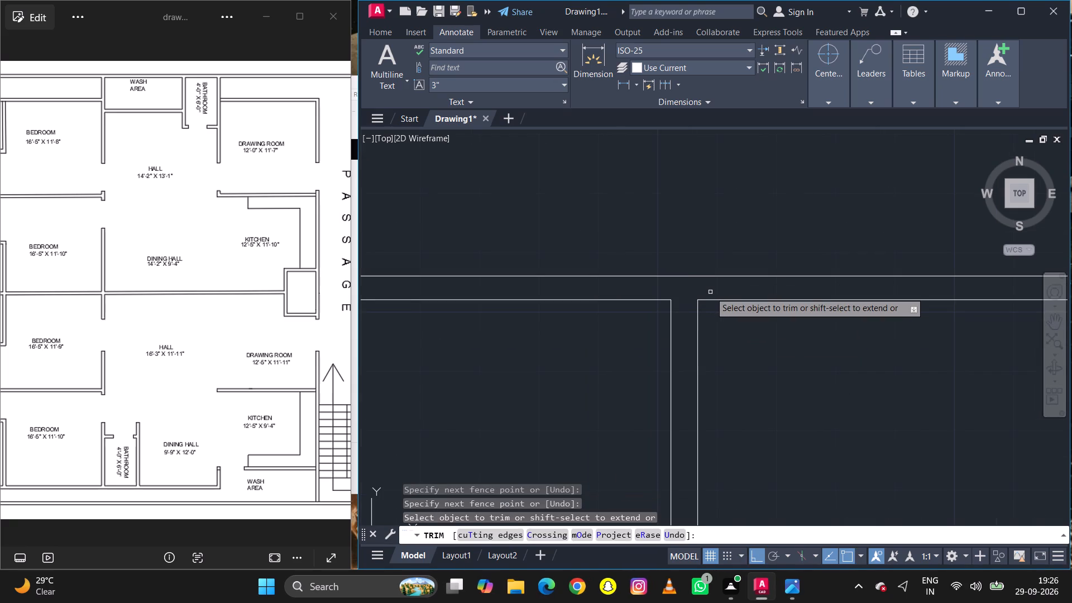
right_click(710, 292)
right_click(710, 292)
left_click(732, 294)
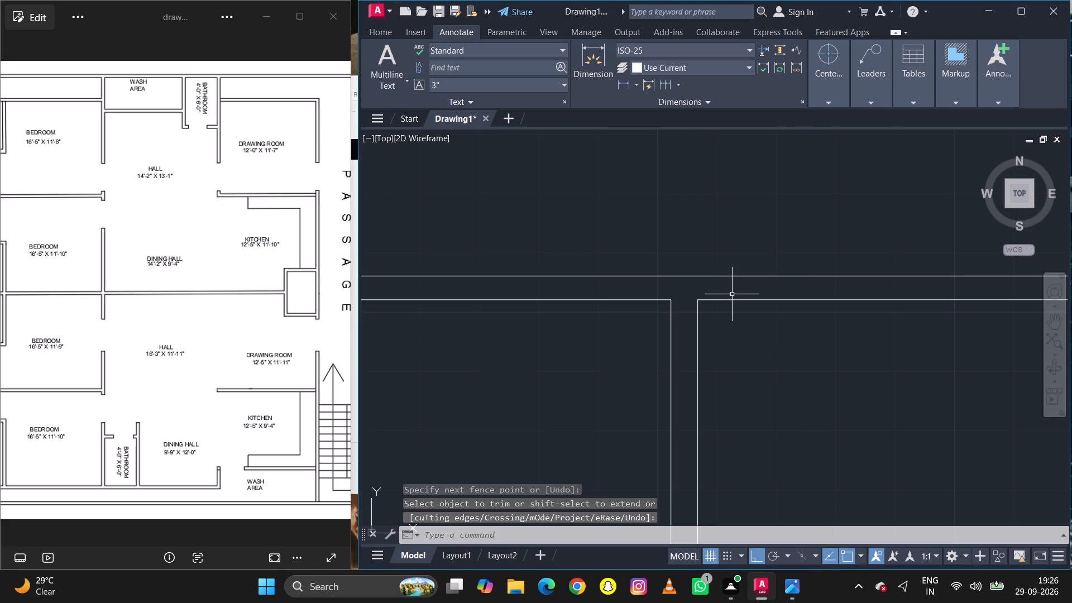
Measure the upper room wall's thickness at the partition with a linear dimension, and erase that dimension.
type("dli")
key("space")
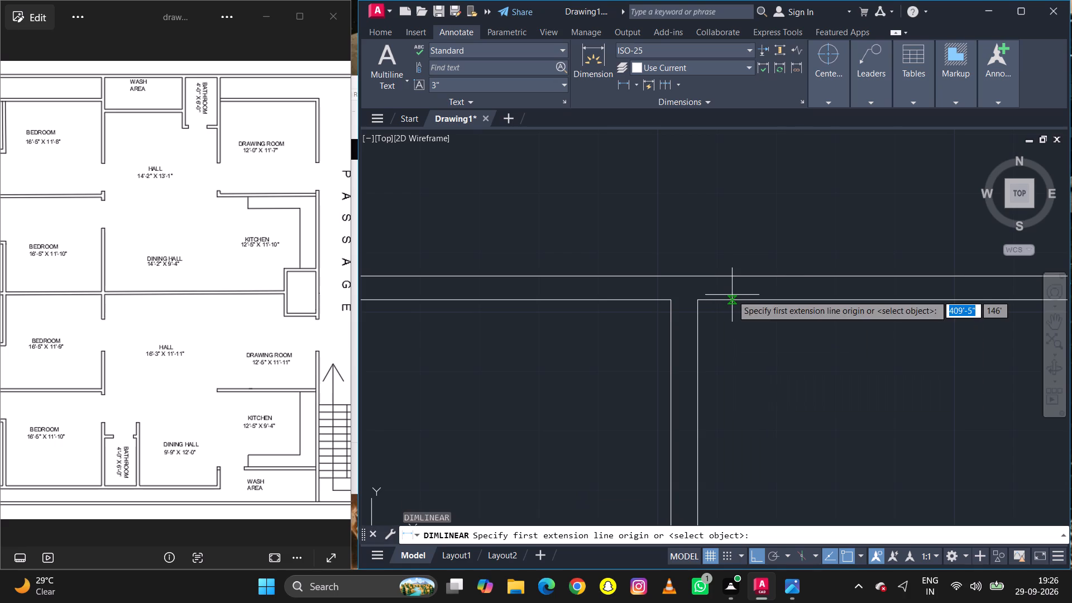
left_click(696, 303)
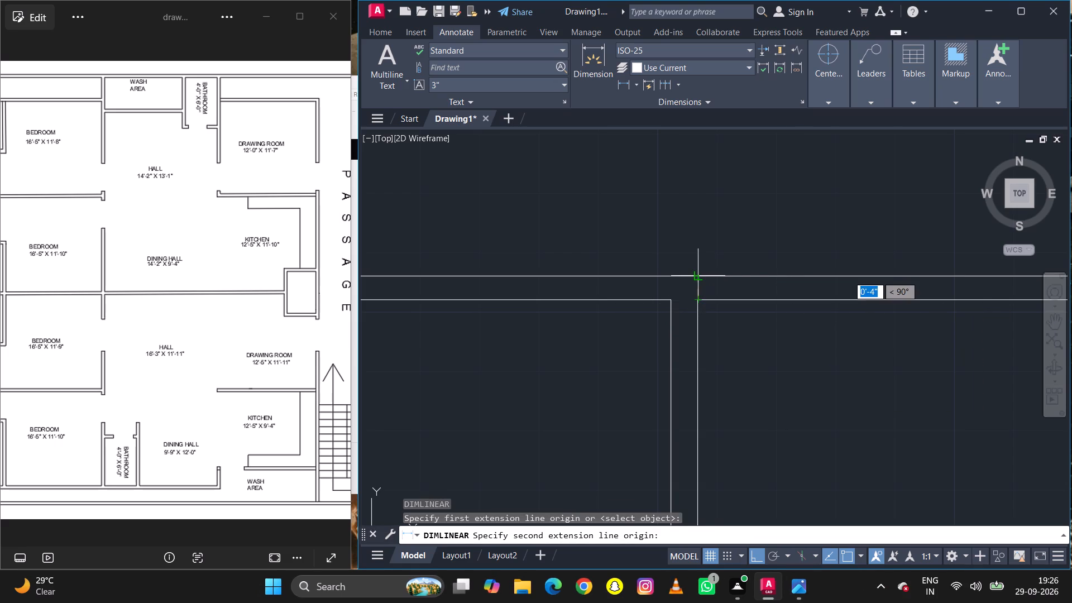
triple_click(701, 276)
scroll(693, 267, "up", 3)
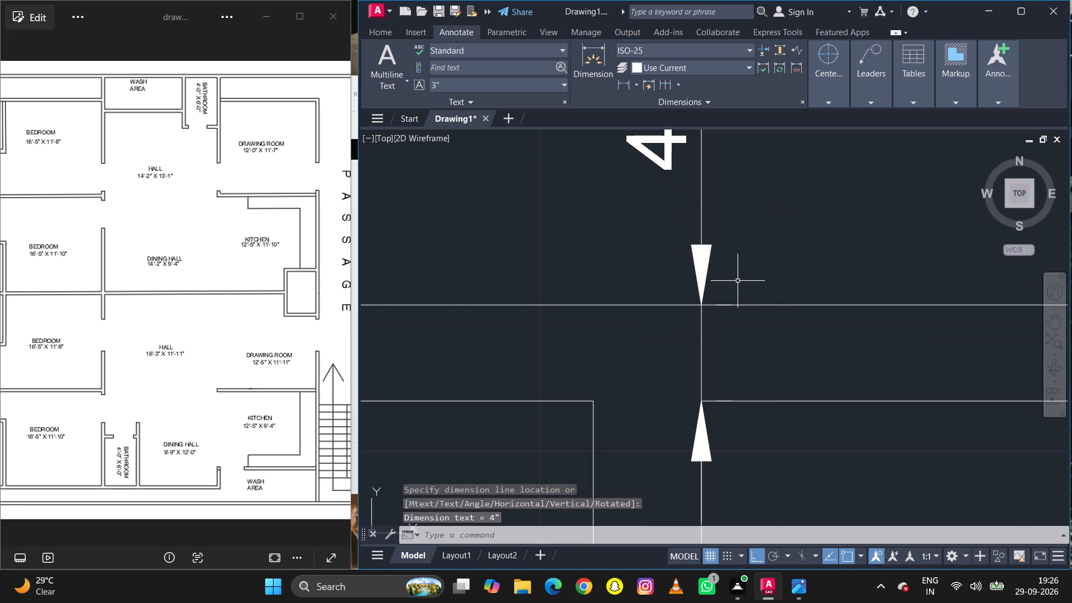
key("Escape")
key("Escape")
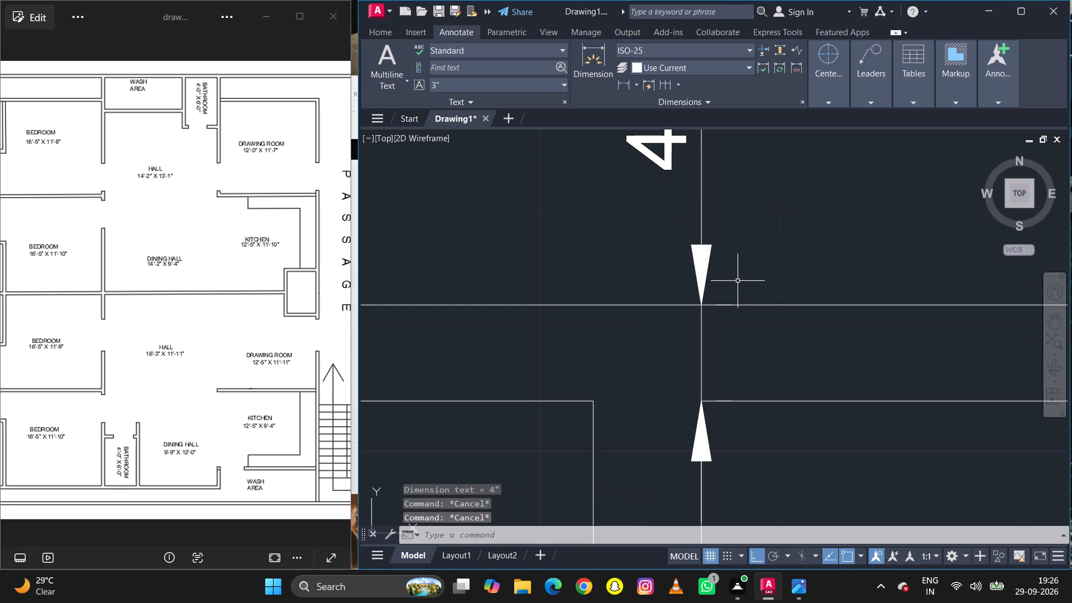
left_click(712, 271)
left_click(695, 270)
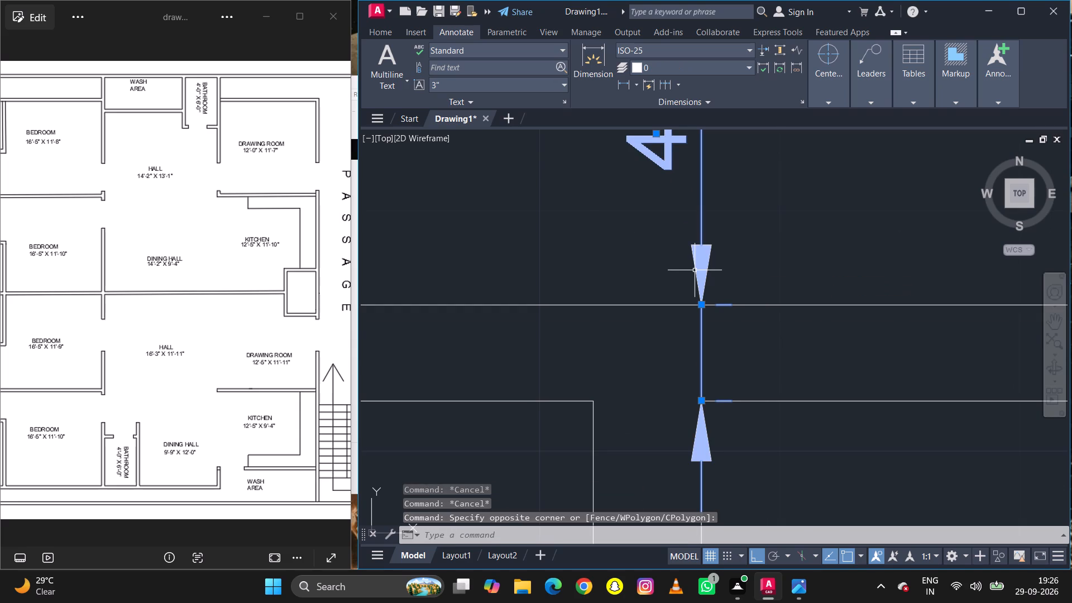
key("Delete")
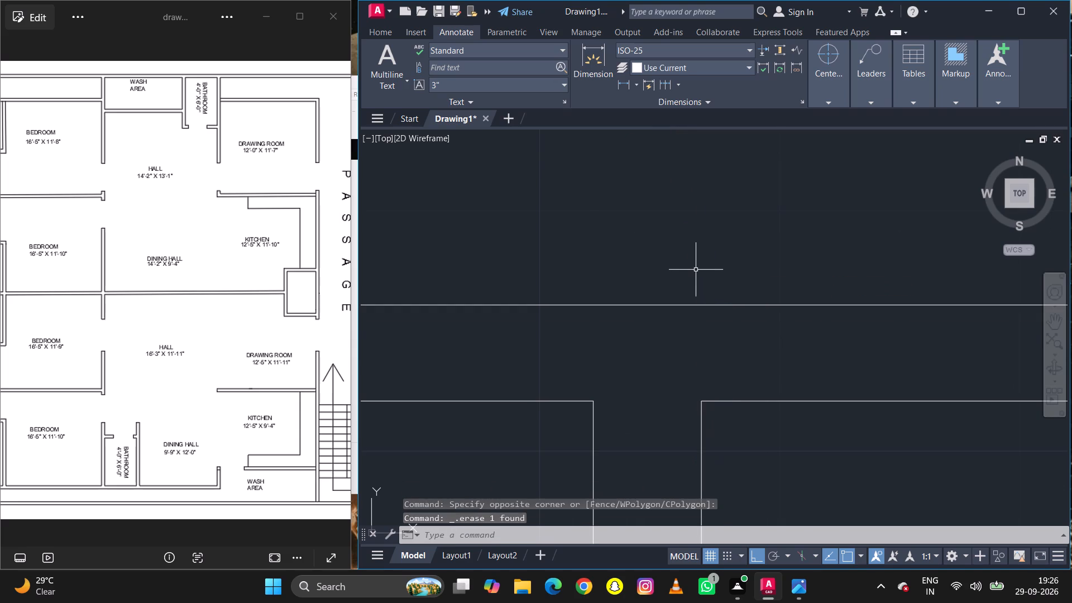
Erase the inner line of the upper room wall on the bedroom and hall side of the trimmed partition.
scroll(714, 257, "down", 2)
scroll(715, 257, "up", 1)
scroll(715, 257, "down", 5)
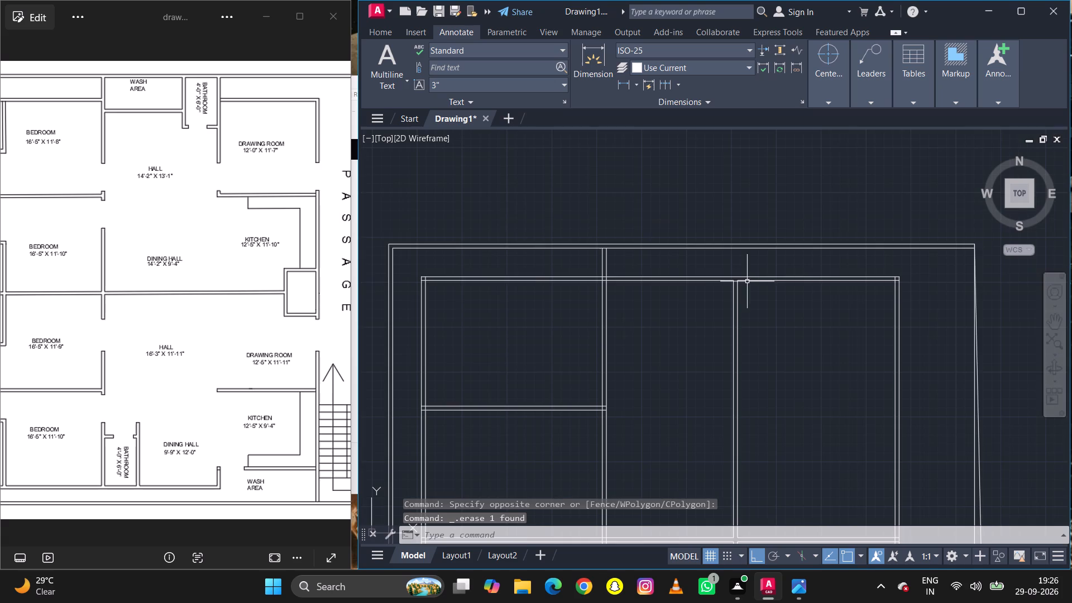
scroll(747, 281, "down", 2)
scroll(605, 301, "up", 2)
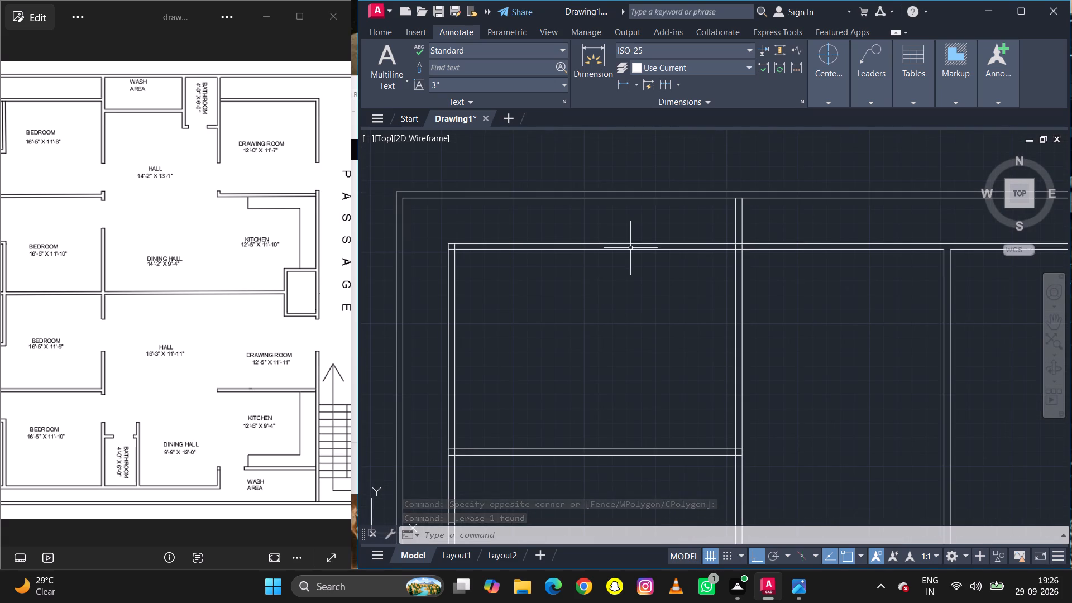
left_click(630, 250)
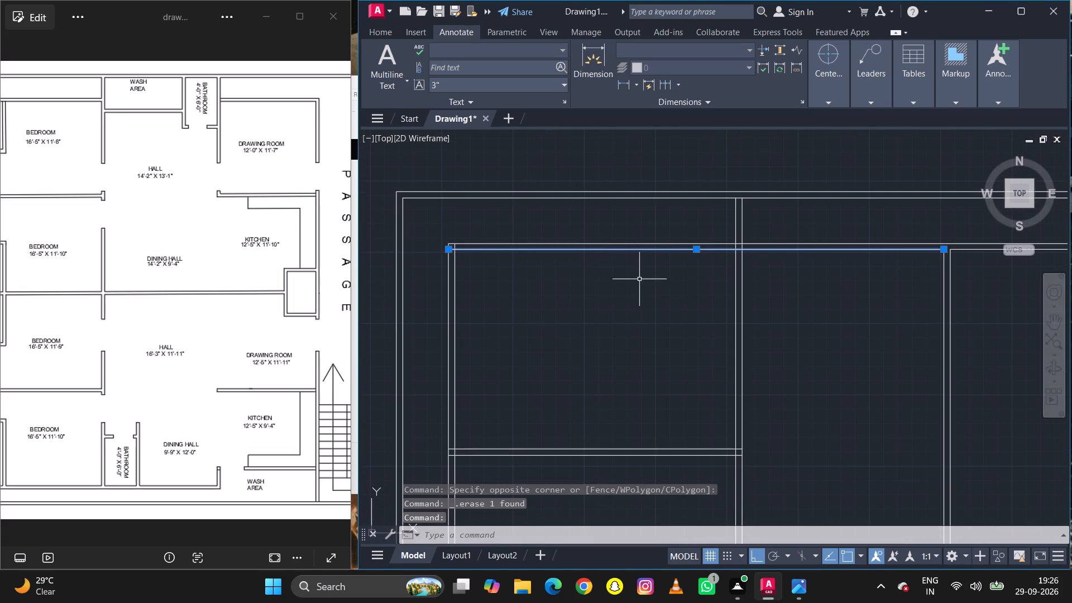
key("Delete")
Offset the upper room wall's outer line 4.5" inward to redraw its inner face along the full width.
type("o")
key("space")
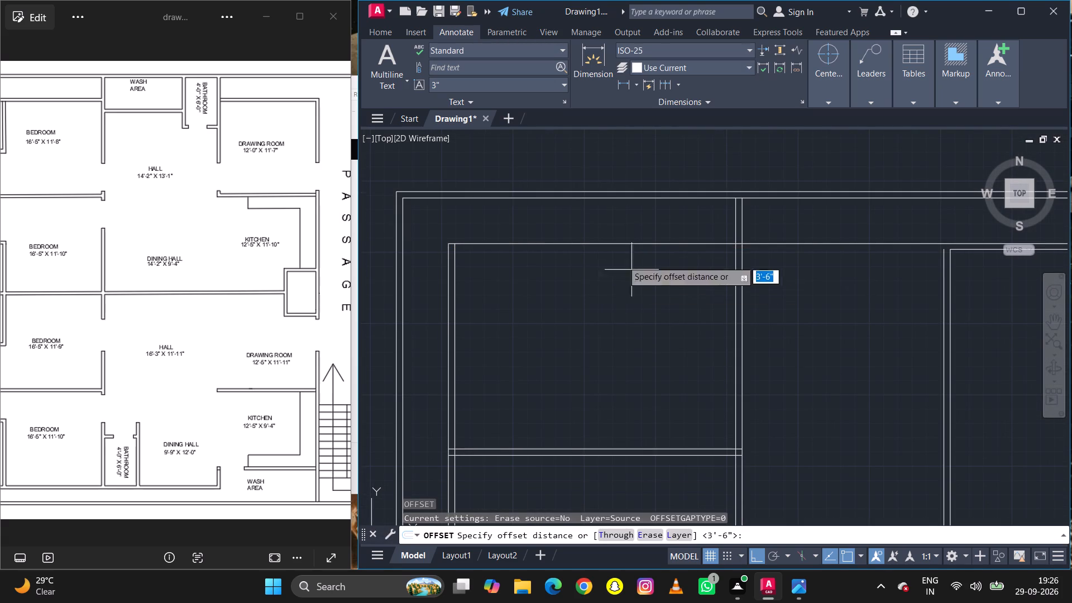
key("4")
key("period")
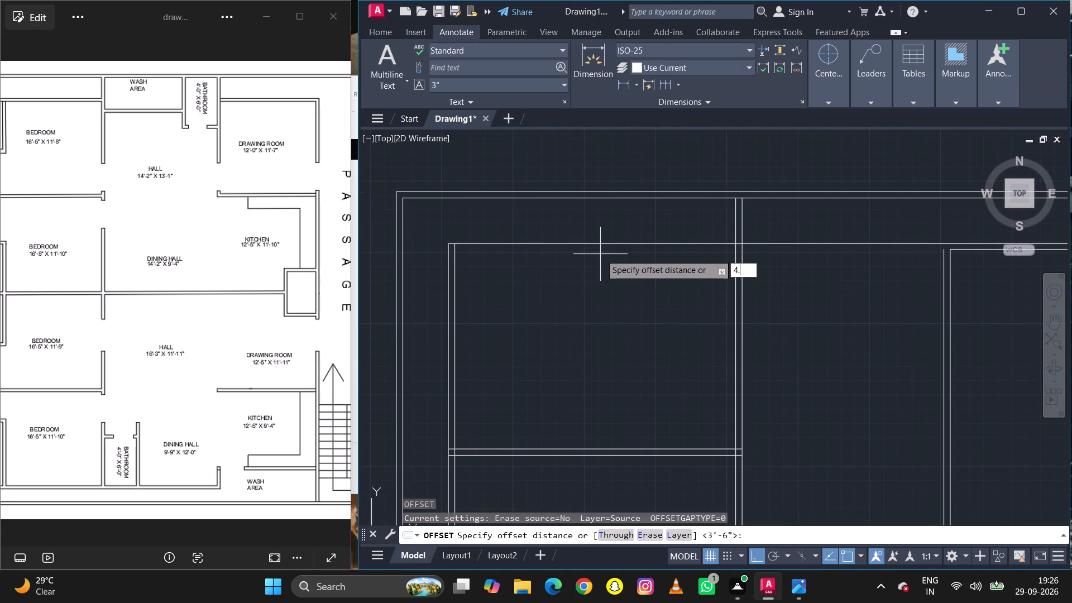
type("5")
key("space")
left_click(604, 244)
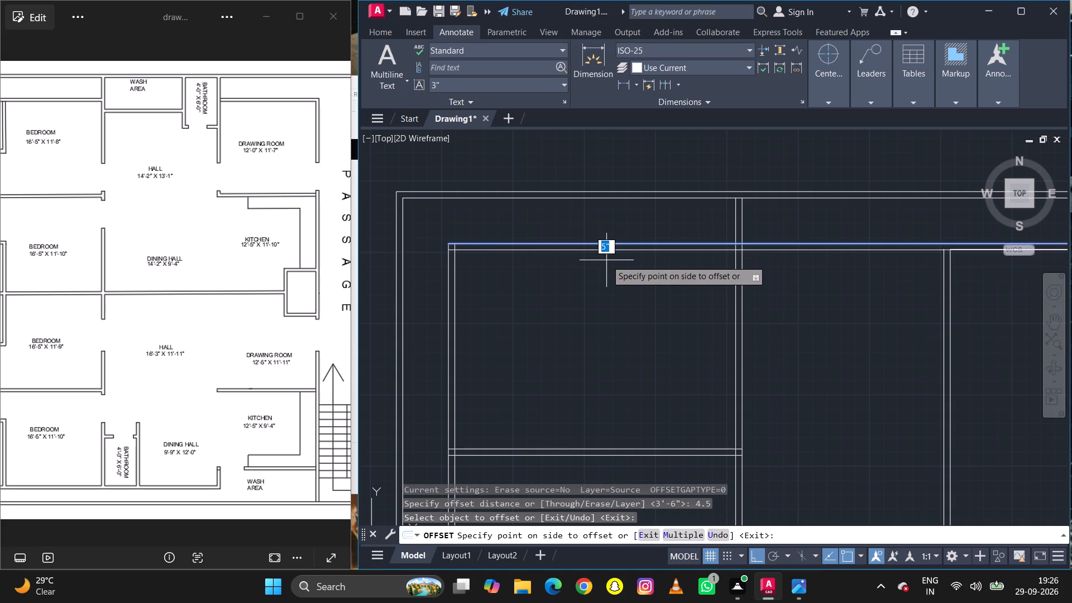
left_click(607, 260)
scroll(572, 289, "up", 1)
scroll(572, 290, "down", 1)
scroll(733, 302, "down", 1)
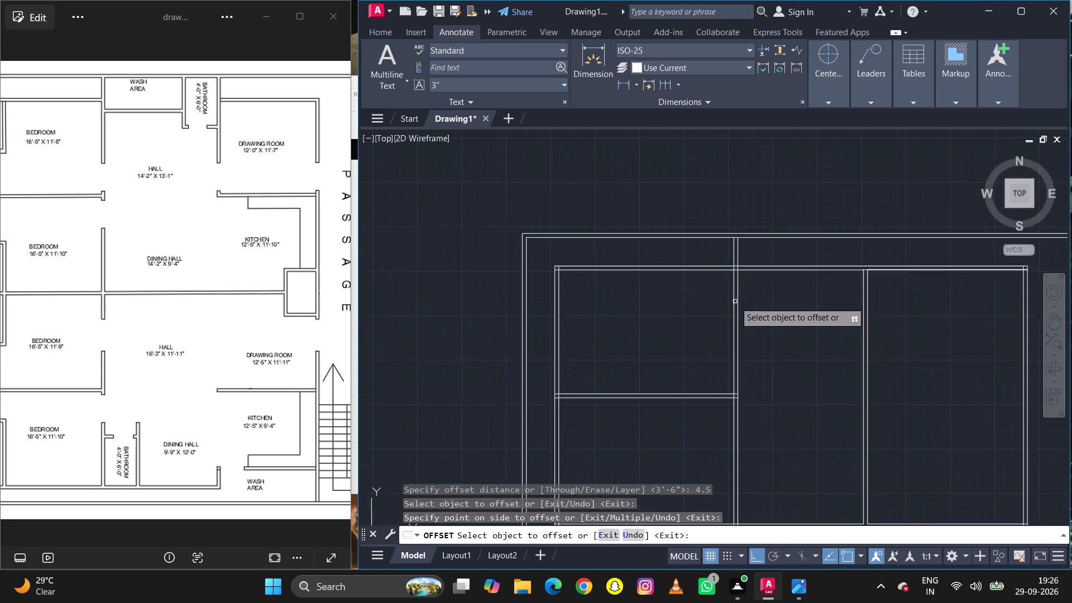
scroll(735, 301, "down", 1)
scroll(899, 279, "up", 4)
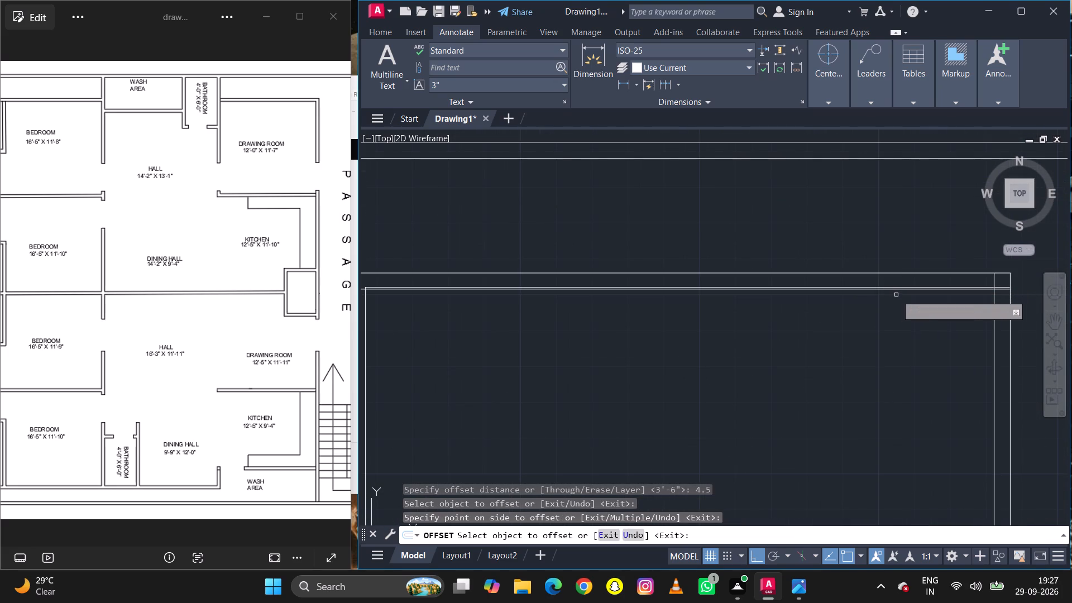
key("Escape")
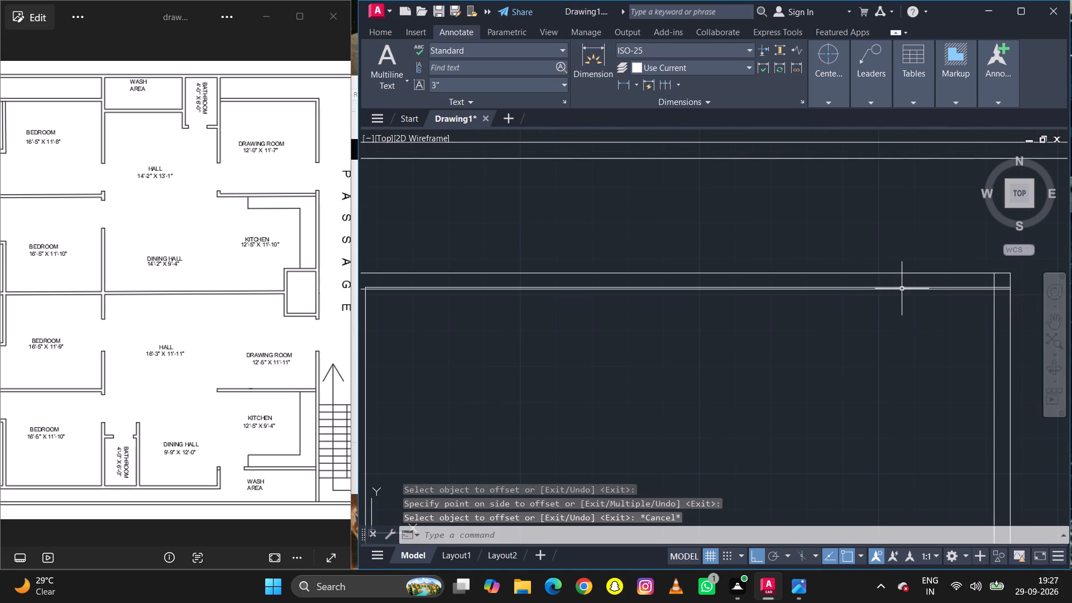
Erase the old, nearly coincident inner wall line over the upper right room.
scroll(903, 285, "up", 3)
left_click(905, 291)
scroll(905, 291, "down", 2)
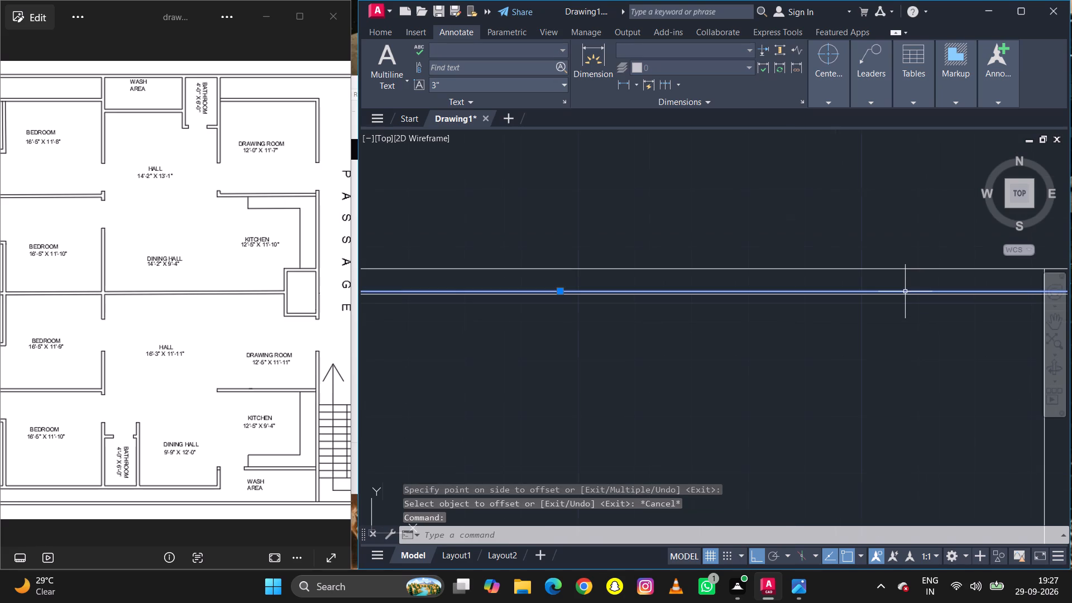
key("Delete")
scroll(903, 291, "down", 3)
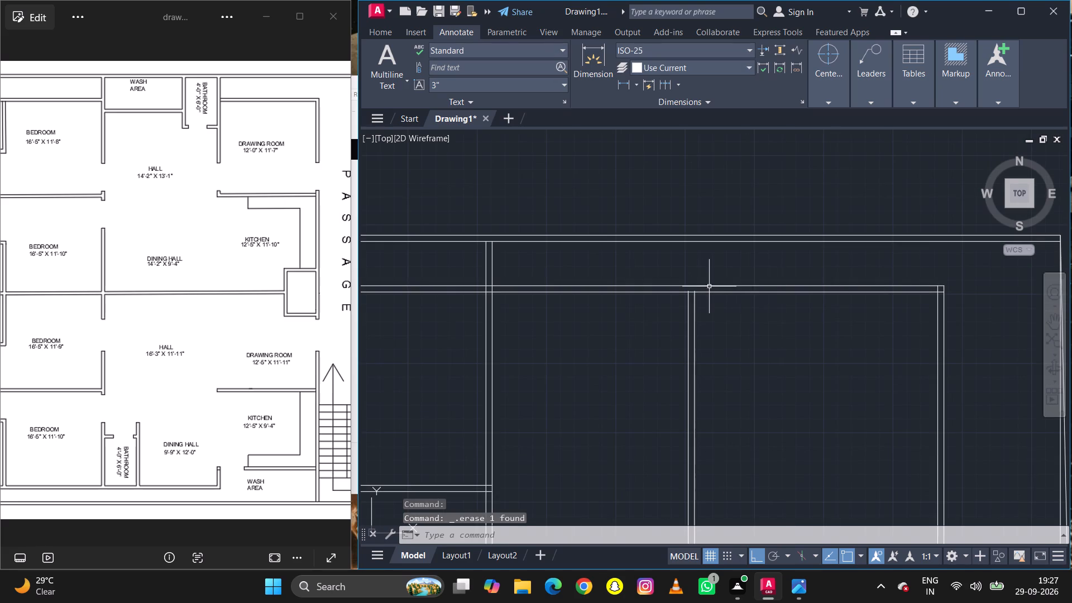
Trim both ends of the vertical partition that project past the new inner line of the upper room wall.
scroll(690, 286, "up", 4)
type("tr")
key("space")
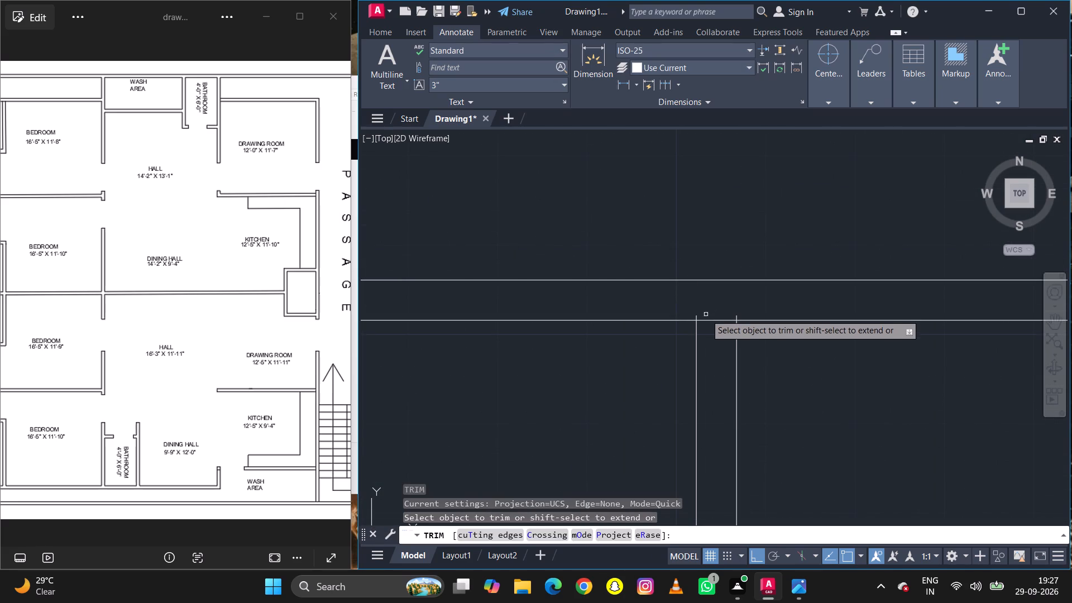
left_click(697, 317)
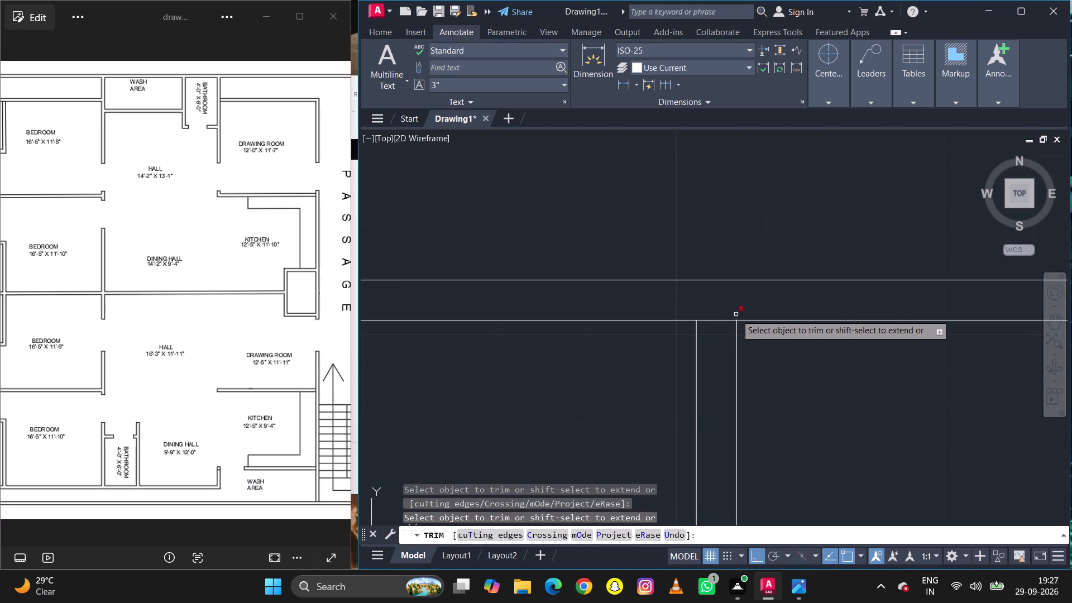
left_click(736, 314)
Trim the overlapping inner lines at the upper right room's outer corner to leave a clean wall corner.
scroll(663, 308, "down", 4)
scroll(936, 310, "up", 4)
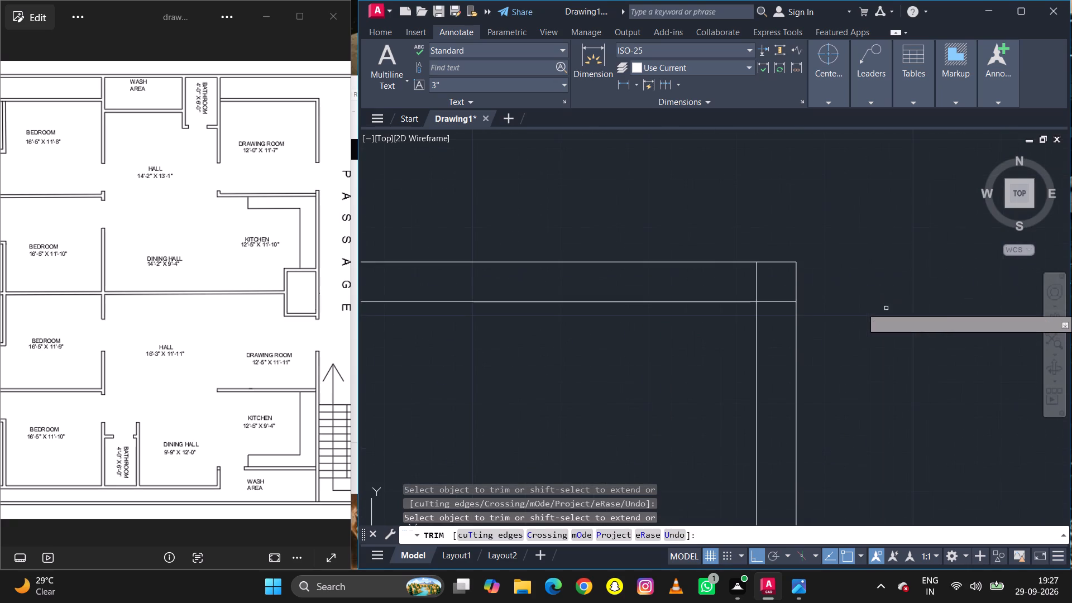
double_click(779, 316)
left_click(772, 280)
left_click(728, 279)
left_click(724, 279)
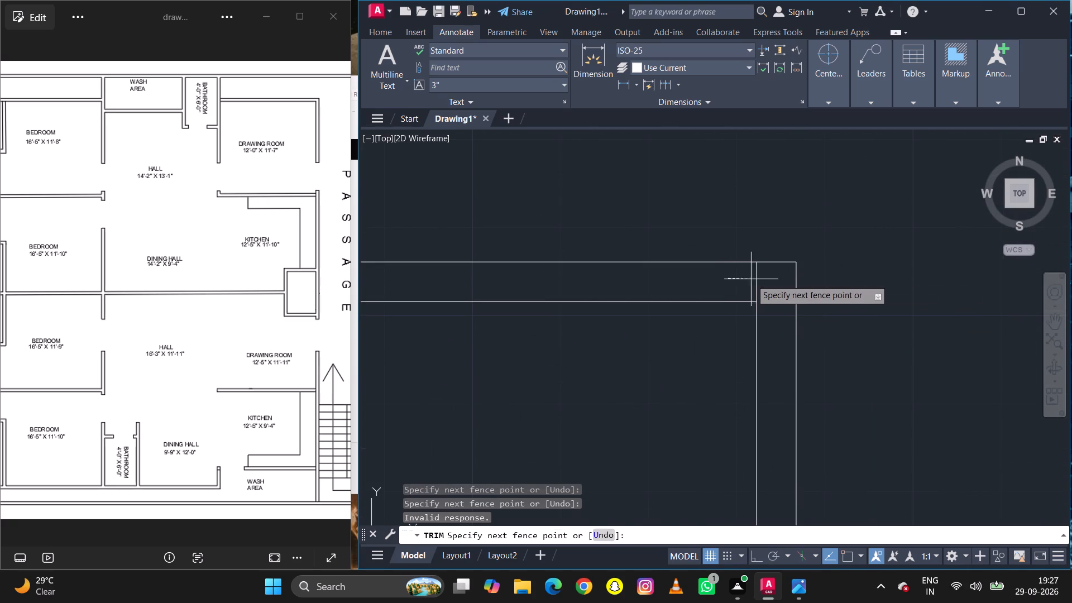
left_click(767, 279)
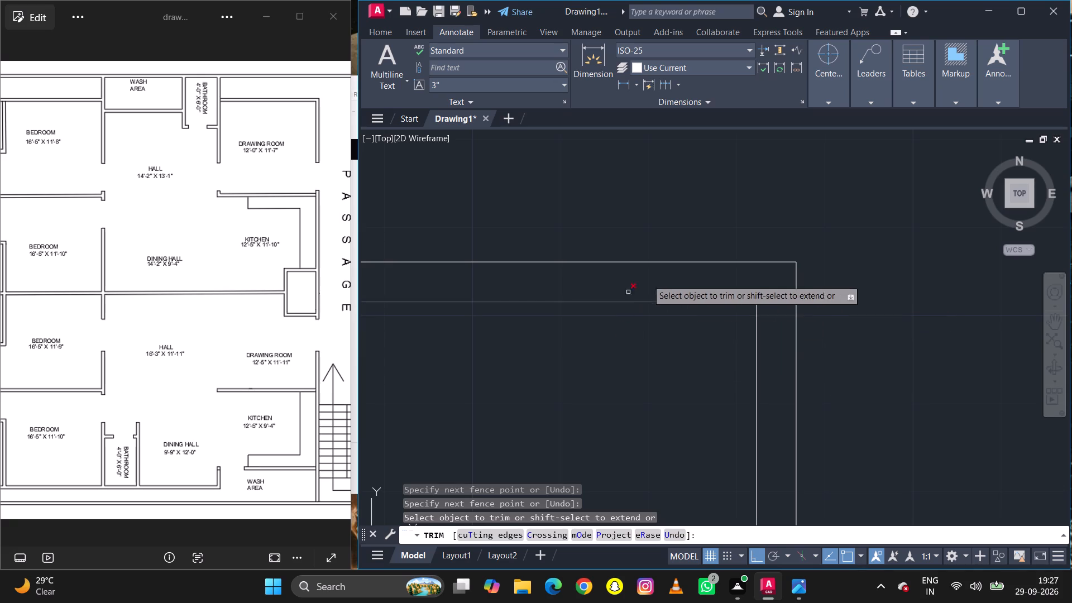
scroll(717, 280, "down", 4)
right_click(800, 306)
left_click(812, 312)
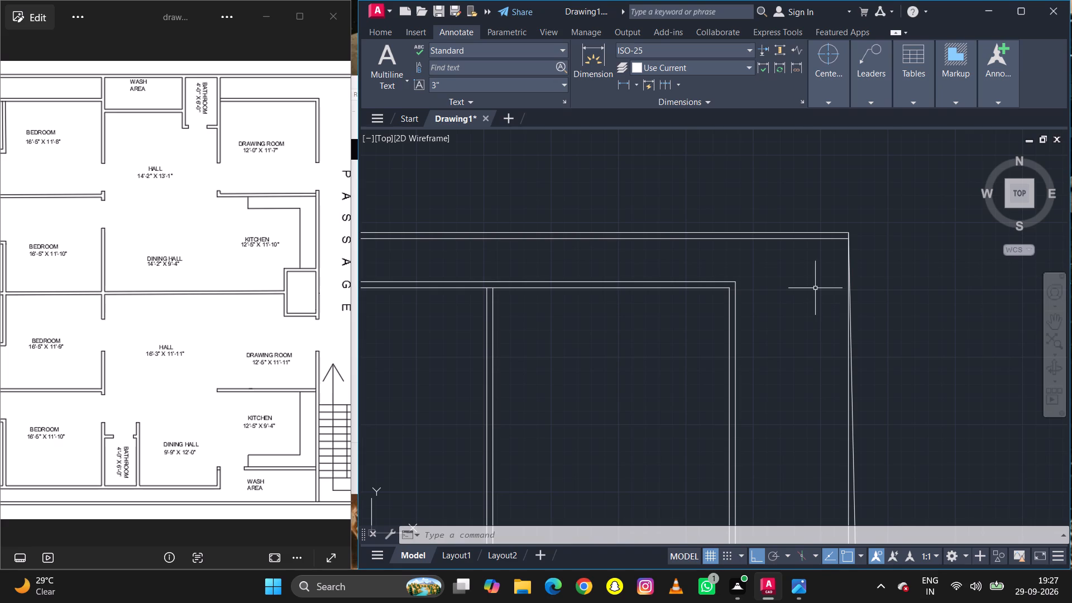
Trim the staircase's vertical centre line below the lowest tread, removing both pieces that run down to the outer wall.
scroll(767, 329, "down", 5)
scroll(707, 336, "up", 2)
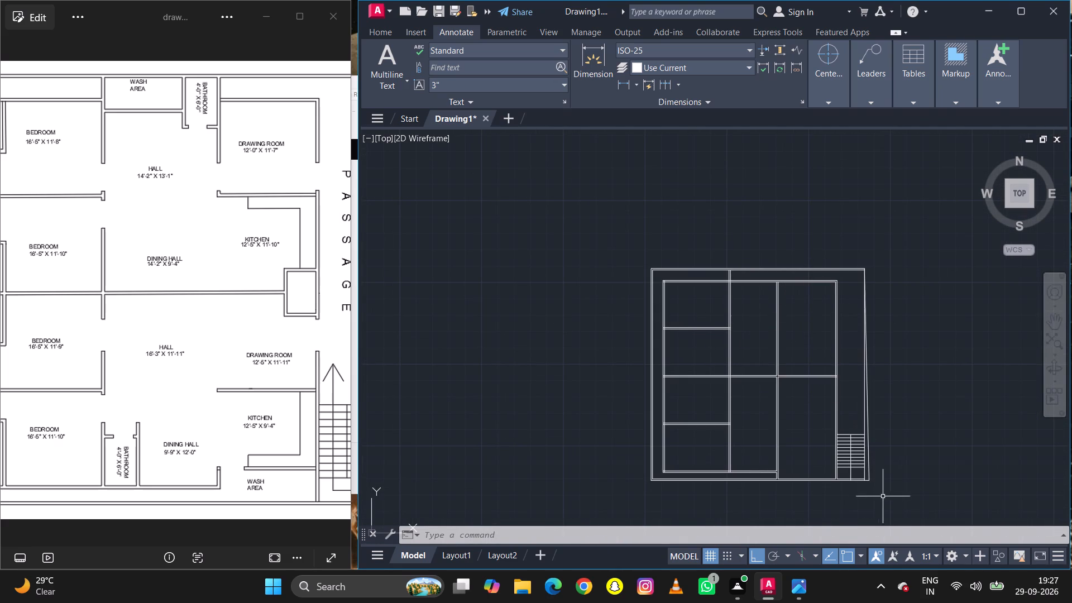
scroll(867, 481, "up", 6)
scroll(781, 434, "down", 1)
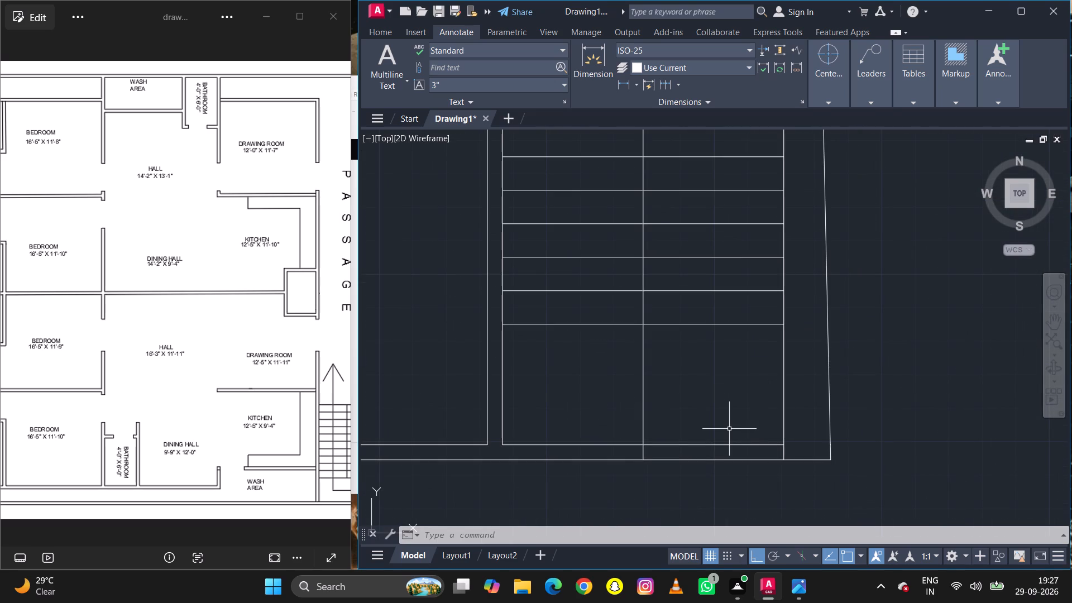
key("t")
key("r")
key("space")
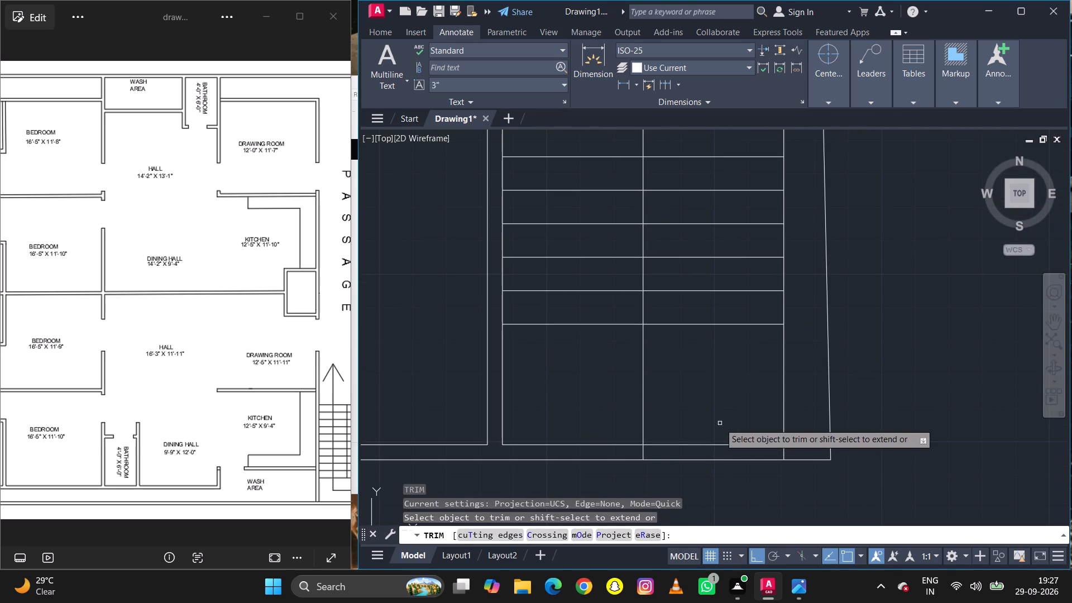
left_click(644, 454)
left_click(643, 437)
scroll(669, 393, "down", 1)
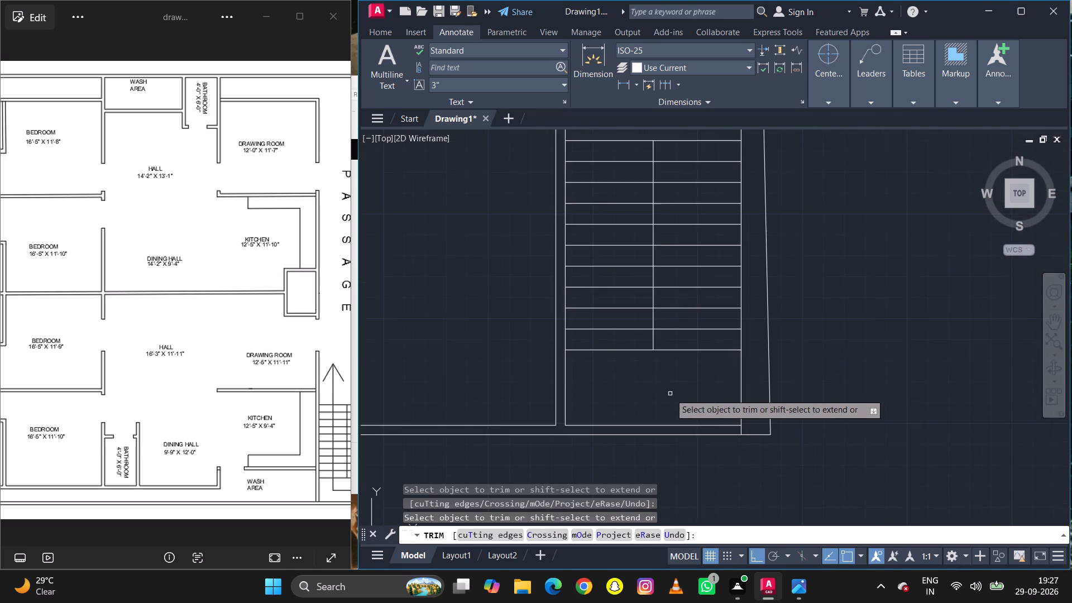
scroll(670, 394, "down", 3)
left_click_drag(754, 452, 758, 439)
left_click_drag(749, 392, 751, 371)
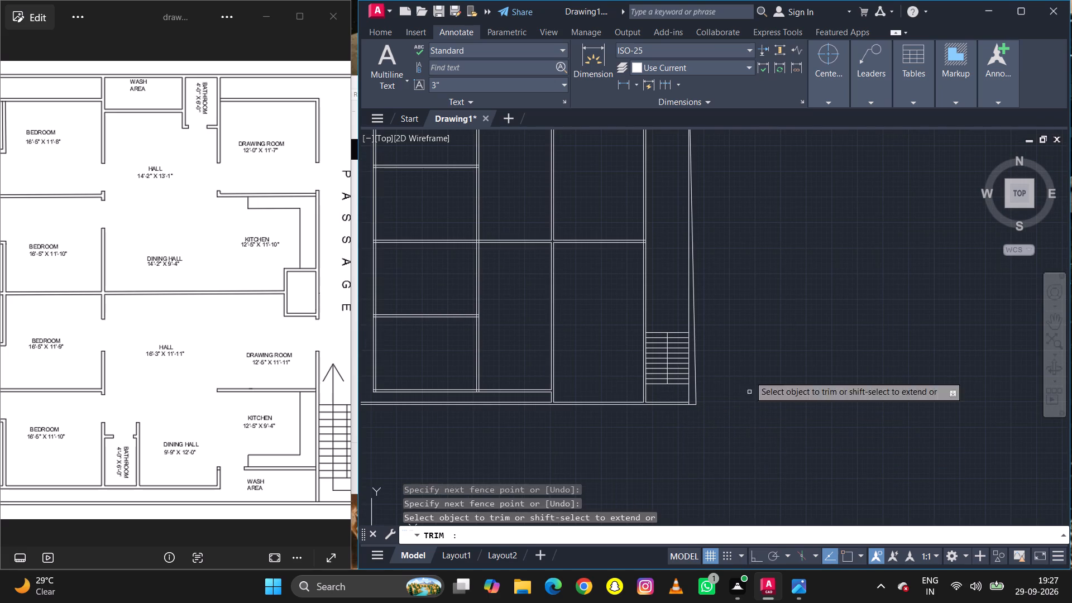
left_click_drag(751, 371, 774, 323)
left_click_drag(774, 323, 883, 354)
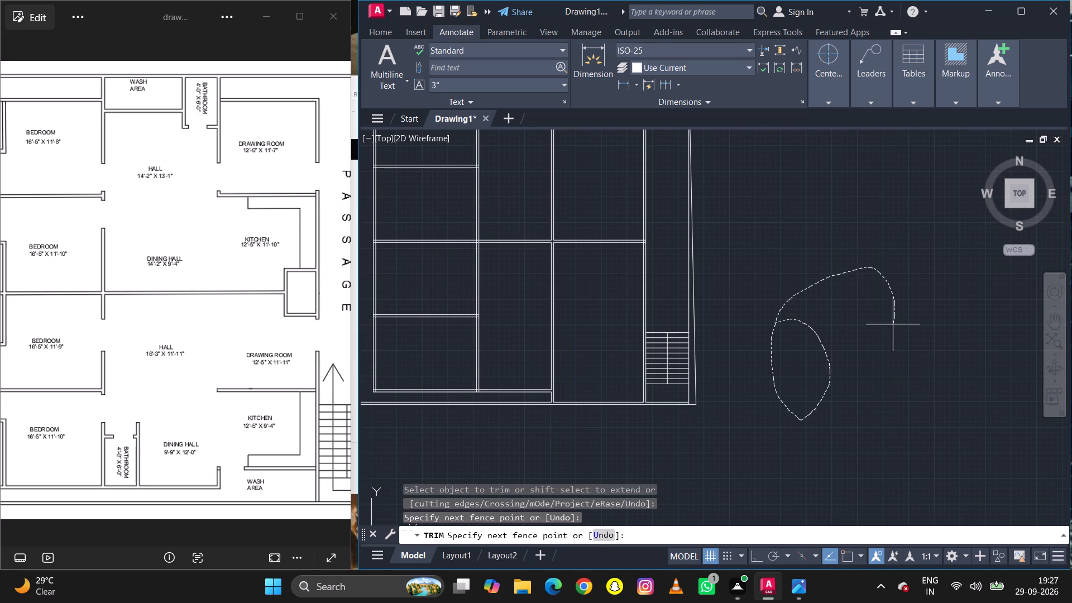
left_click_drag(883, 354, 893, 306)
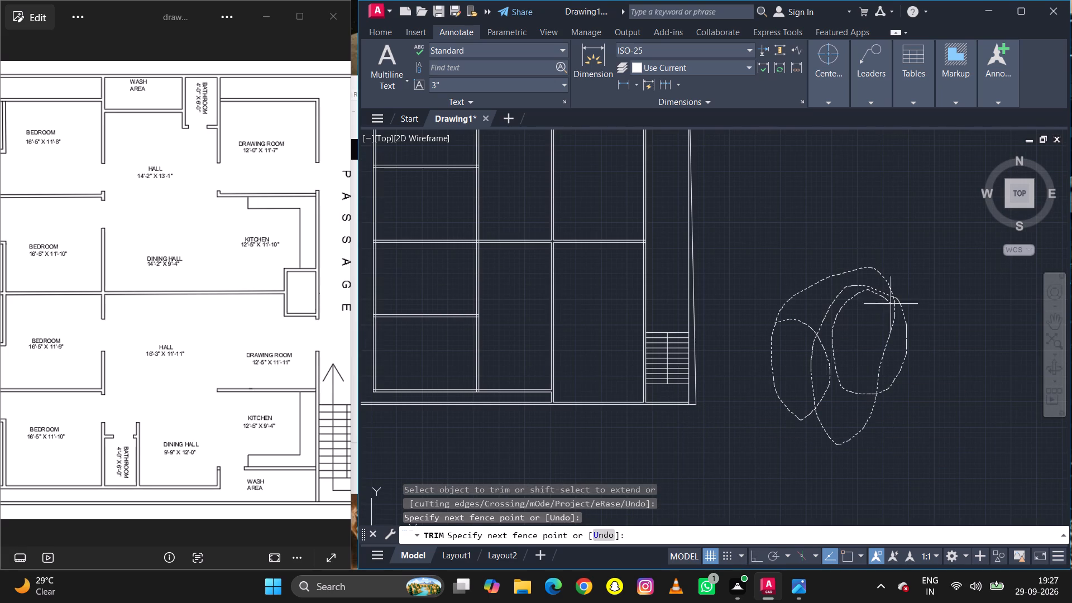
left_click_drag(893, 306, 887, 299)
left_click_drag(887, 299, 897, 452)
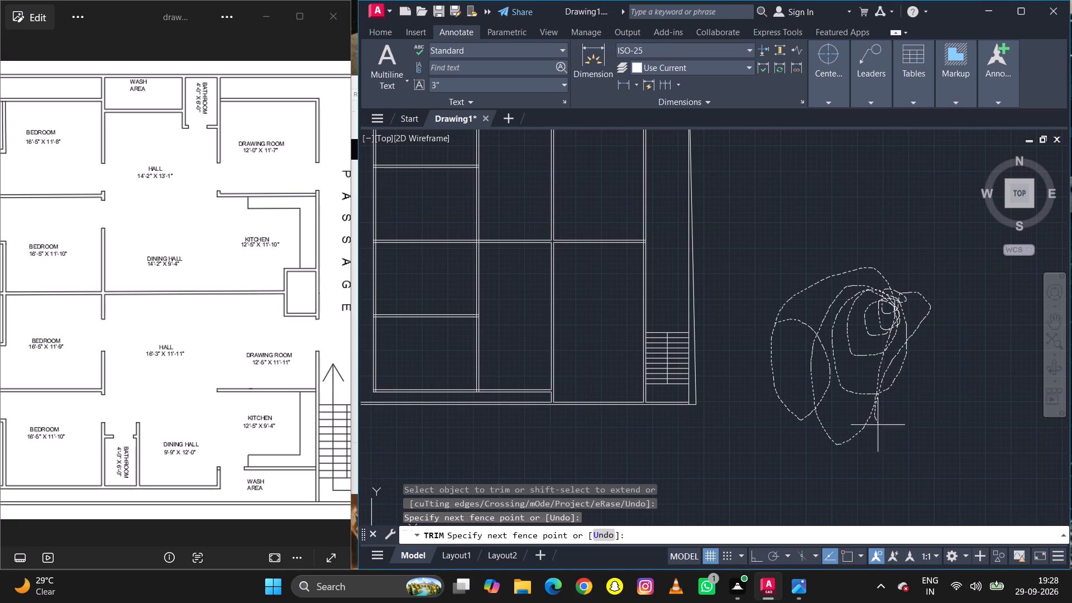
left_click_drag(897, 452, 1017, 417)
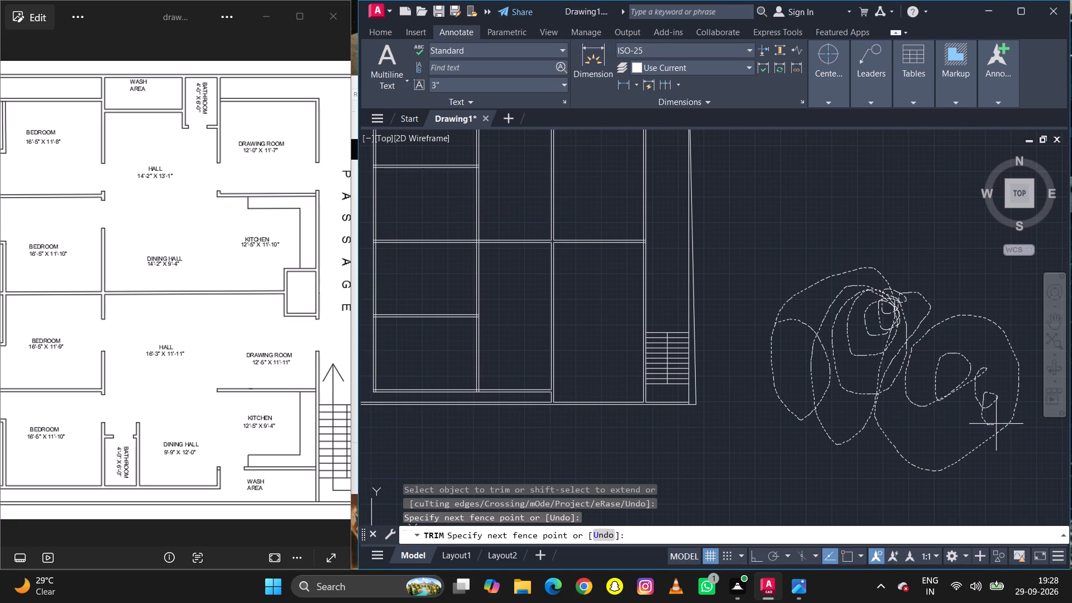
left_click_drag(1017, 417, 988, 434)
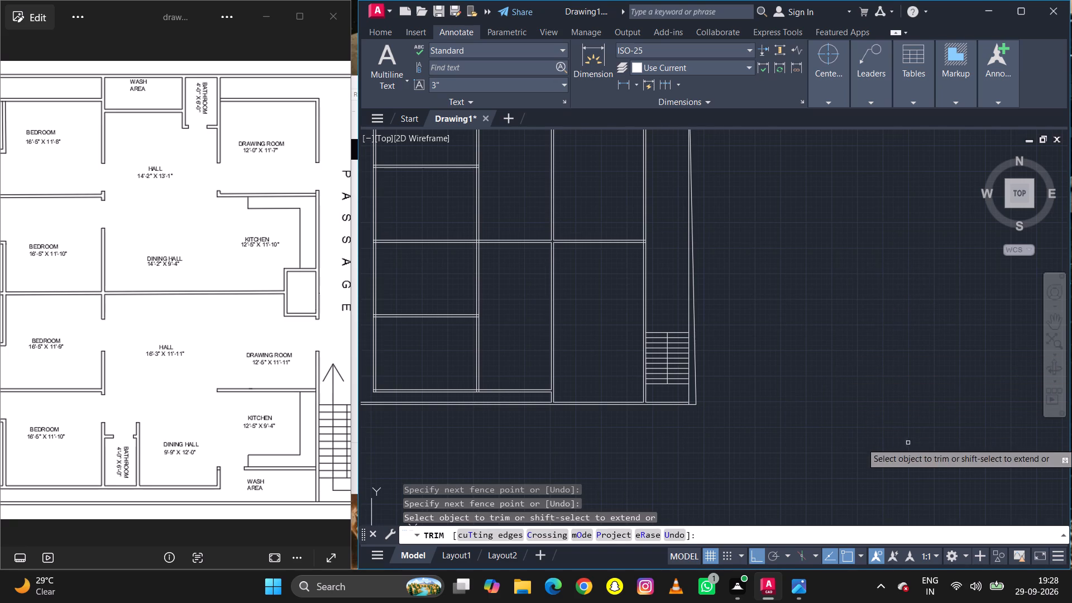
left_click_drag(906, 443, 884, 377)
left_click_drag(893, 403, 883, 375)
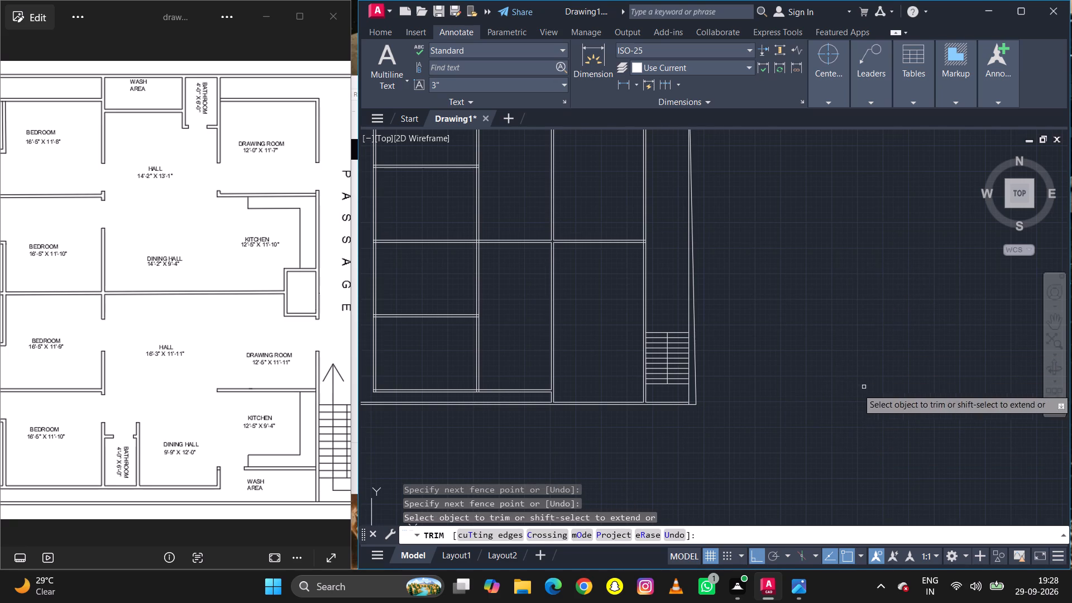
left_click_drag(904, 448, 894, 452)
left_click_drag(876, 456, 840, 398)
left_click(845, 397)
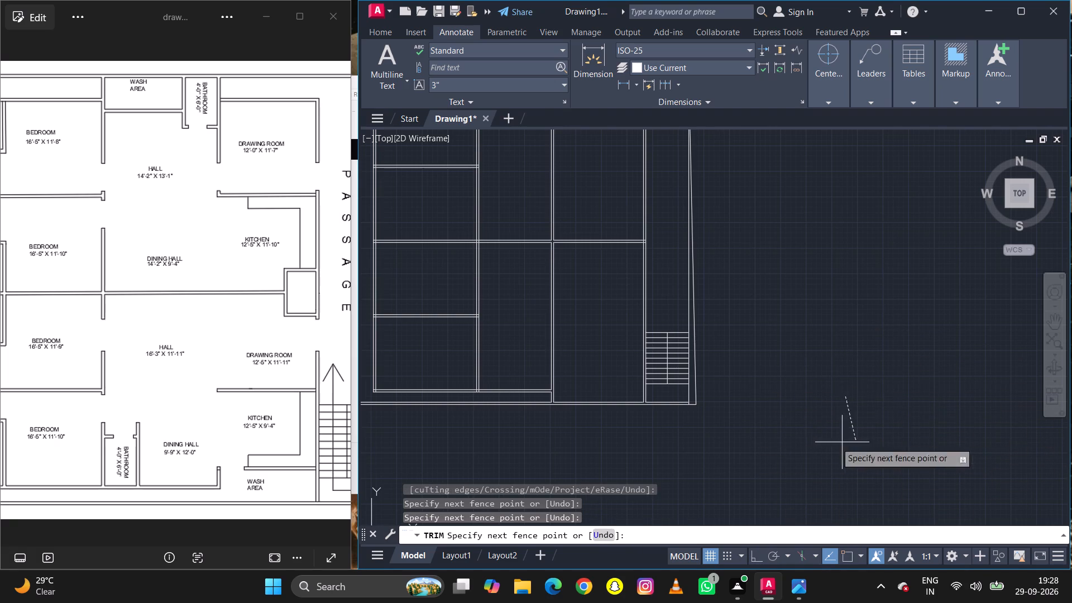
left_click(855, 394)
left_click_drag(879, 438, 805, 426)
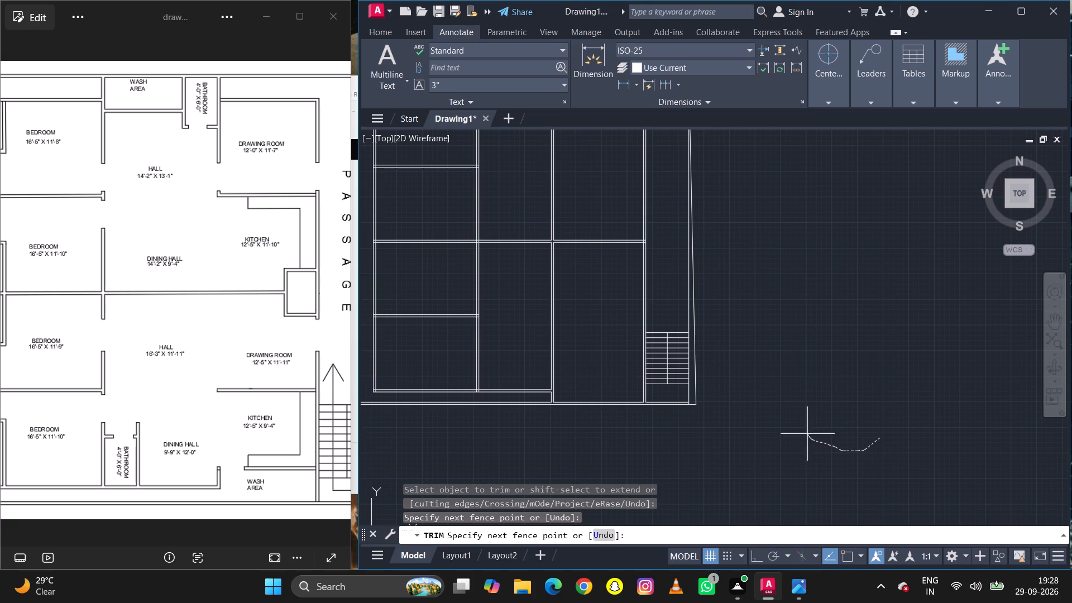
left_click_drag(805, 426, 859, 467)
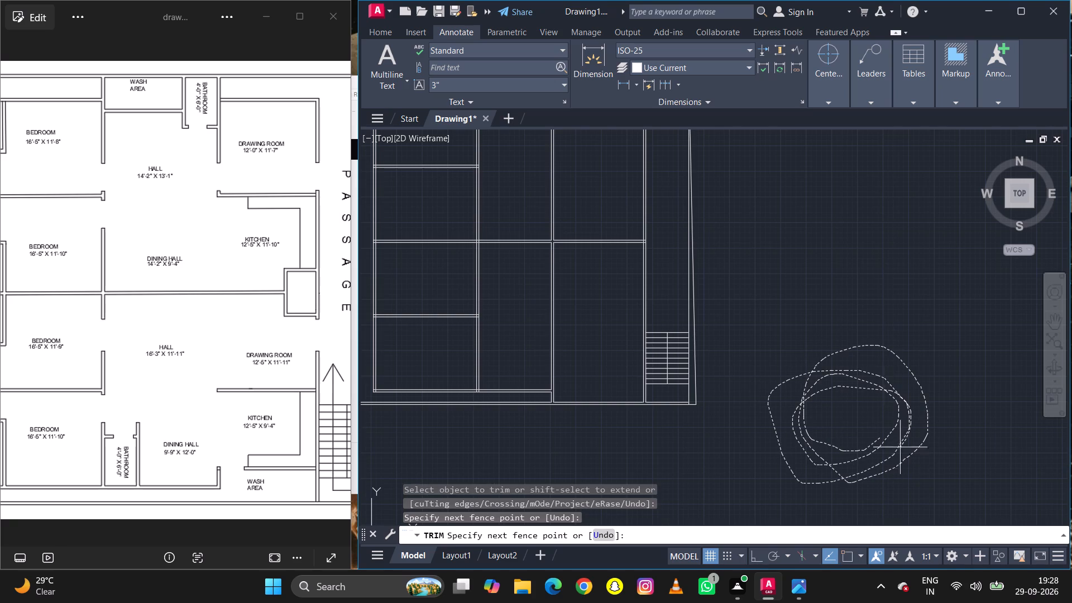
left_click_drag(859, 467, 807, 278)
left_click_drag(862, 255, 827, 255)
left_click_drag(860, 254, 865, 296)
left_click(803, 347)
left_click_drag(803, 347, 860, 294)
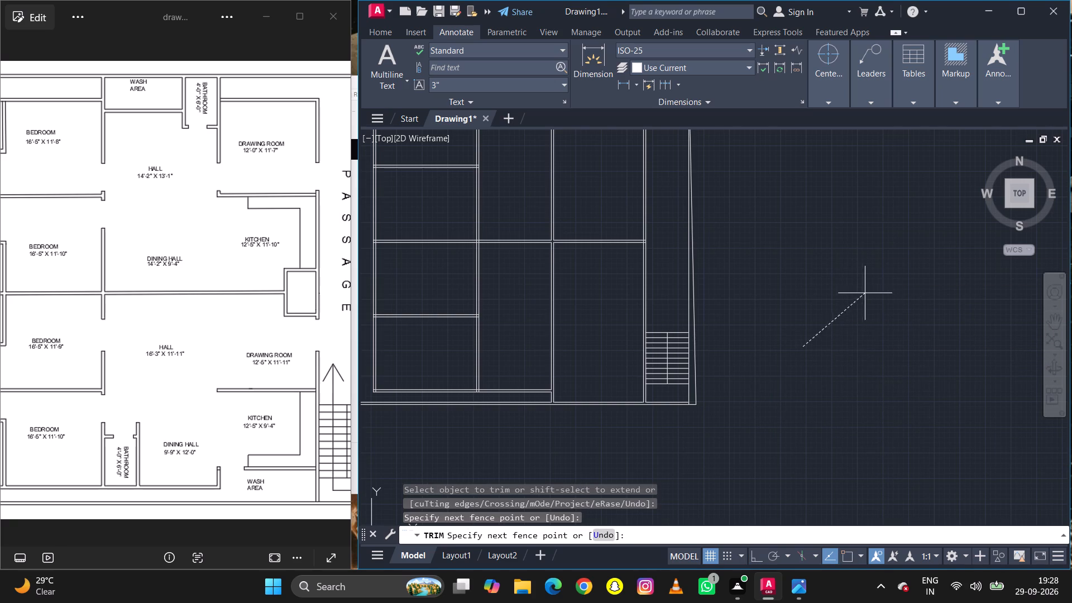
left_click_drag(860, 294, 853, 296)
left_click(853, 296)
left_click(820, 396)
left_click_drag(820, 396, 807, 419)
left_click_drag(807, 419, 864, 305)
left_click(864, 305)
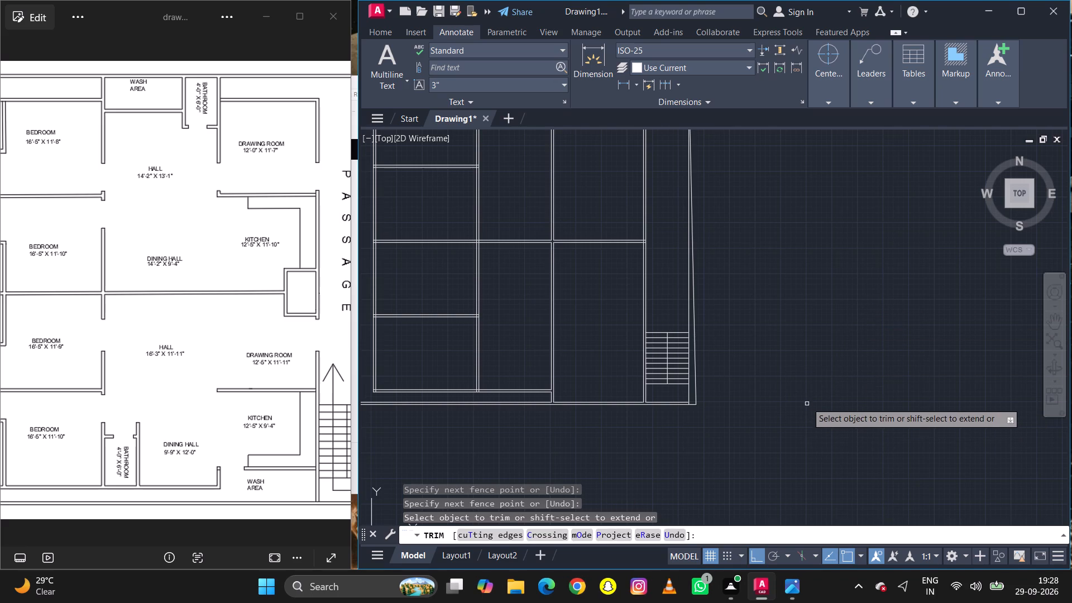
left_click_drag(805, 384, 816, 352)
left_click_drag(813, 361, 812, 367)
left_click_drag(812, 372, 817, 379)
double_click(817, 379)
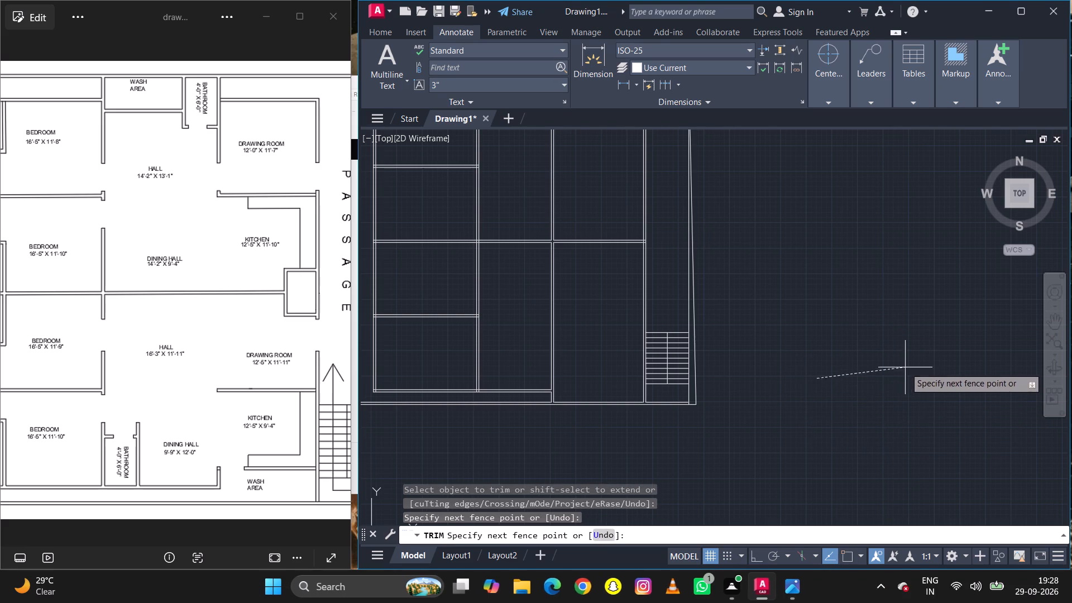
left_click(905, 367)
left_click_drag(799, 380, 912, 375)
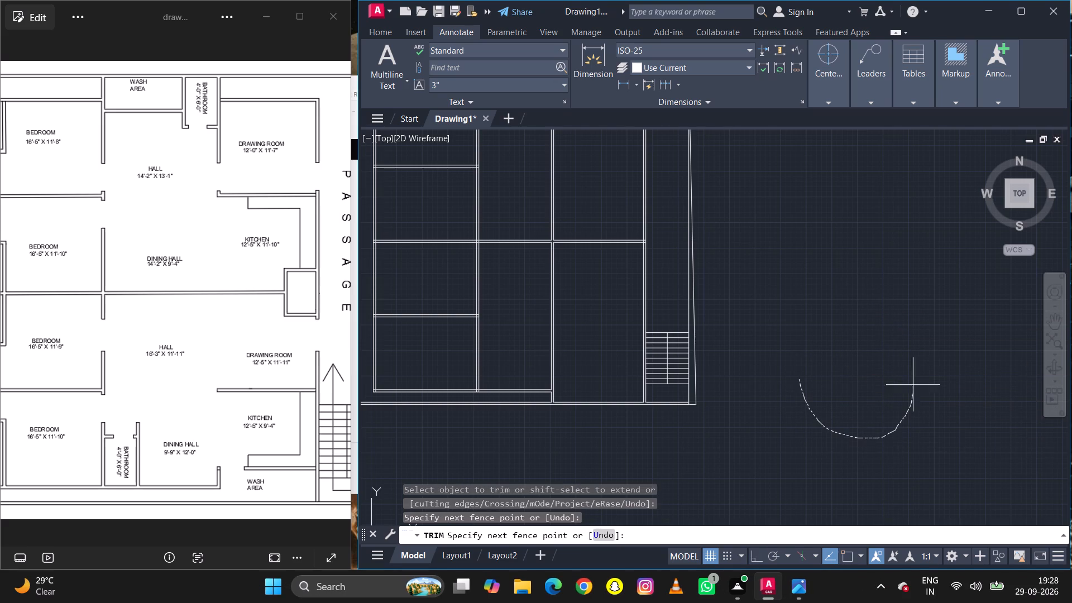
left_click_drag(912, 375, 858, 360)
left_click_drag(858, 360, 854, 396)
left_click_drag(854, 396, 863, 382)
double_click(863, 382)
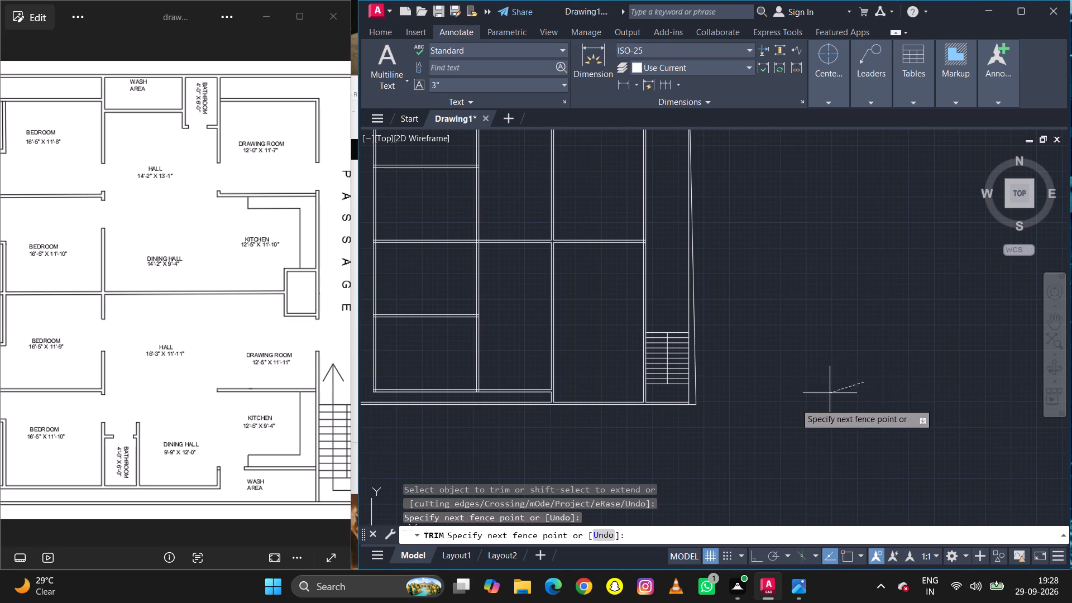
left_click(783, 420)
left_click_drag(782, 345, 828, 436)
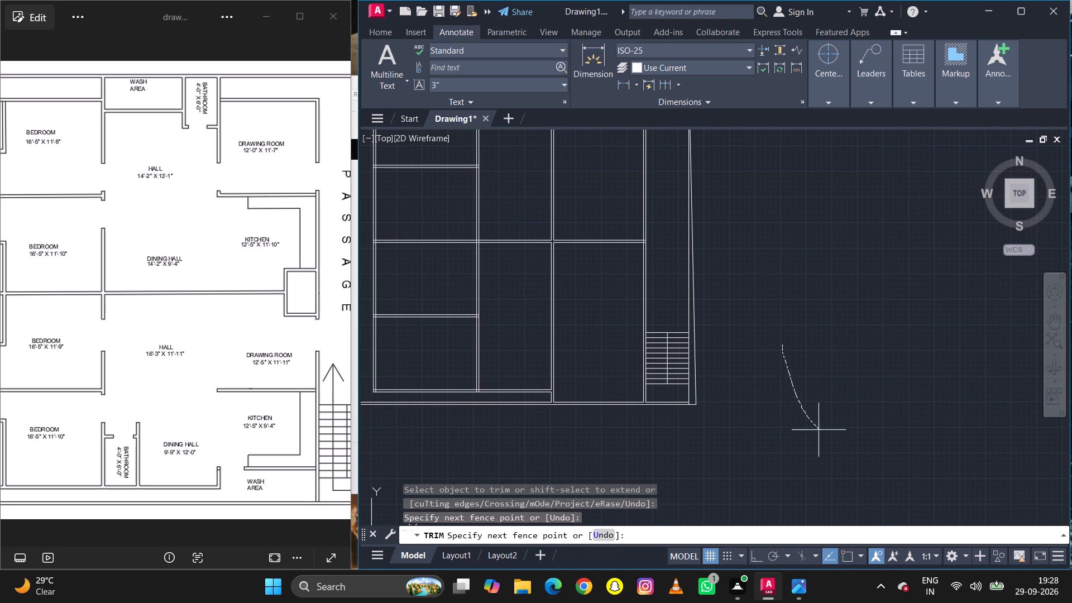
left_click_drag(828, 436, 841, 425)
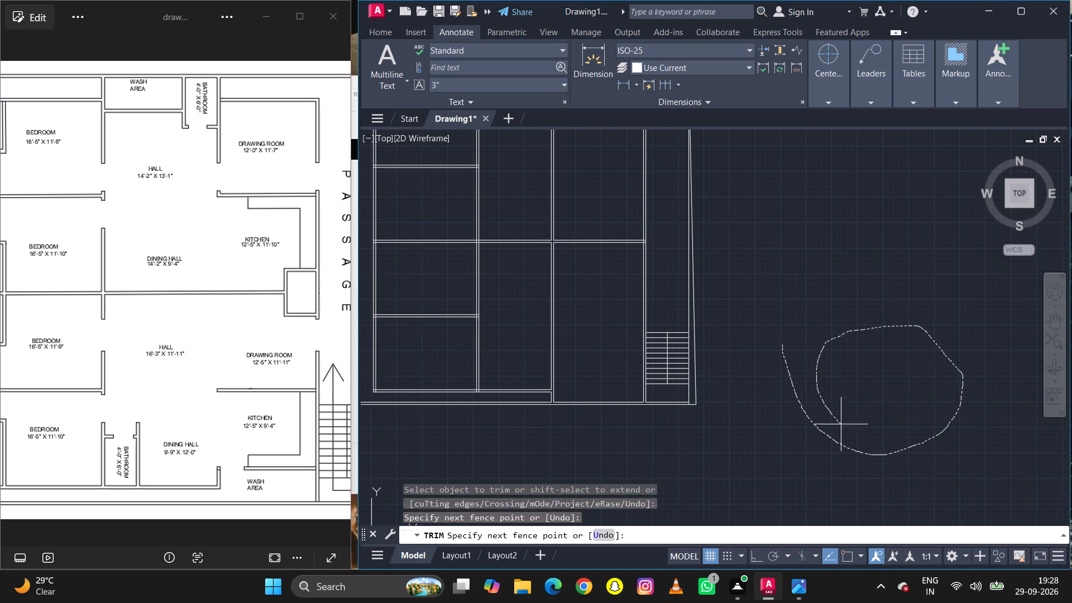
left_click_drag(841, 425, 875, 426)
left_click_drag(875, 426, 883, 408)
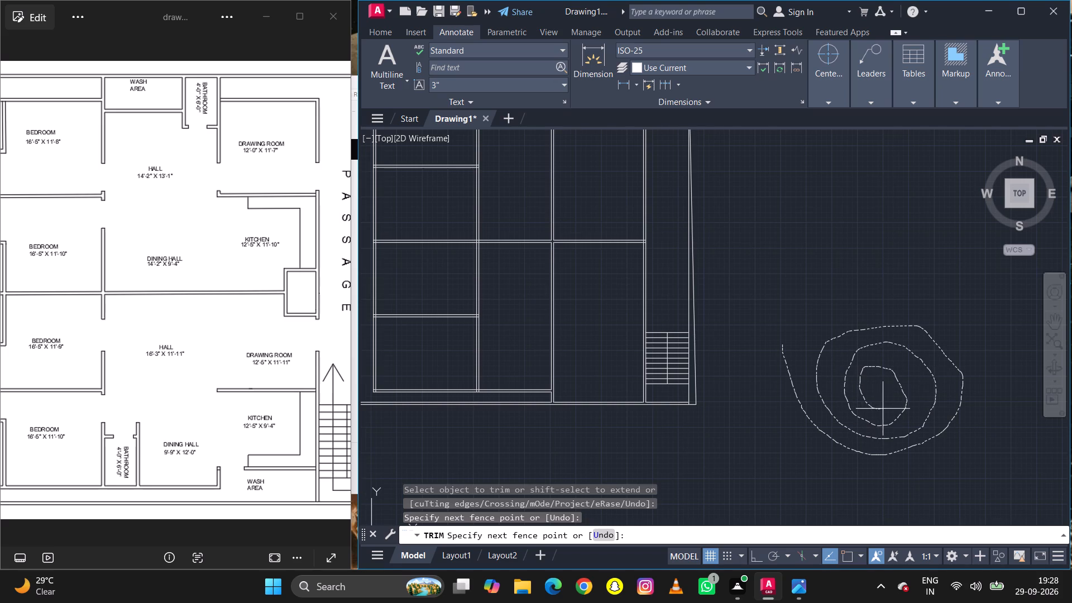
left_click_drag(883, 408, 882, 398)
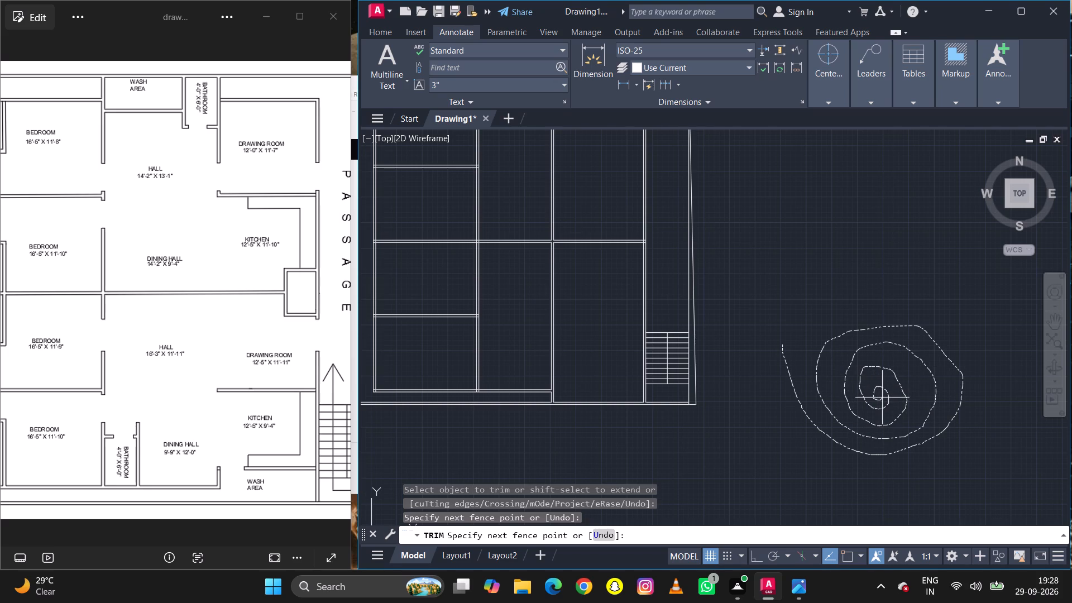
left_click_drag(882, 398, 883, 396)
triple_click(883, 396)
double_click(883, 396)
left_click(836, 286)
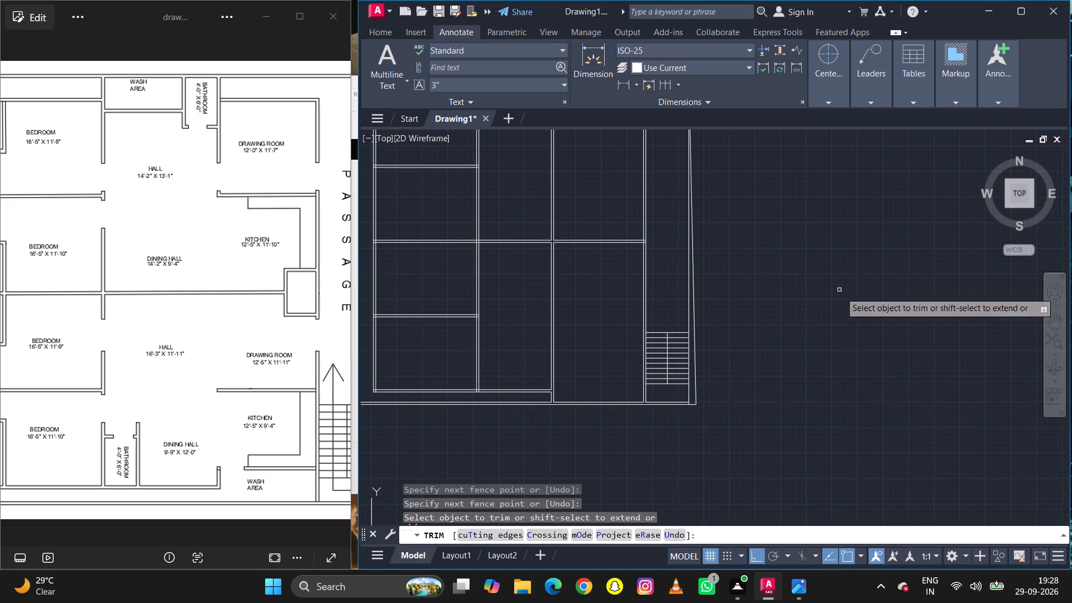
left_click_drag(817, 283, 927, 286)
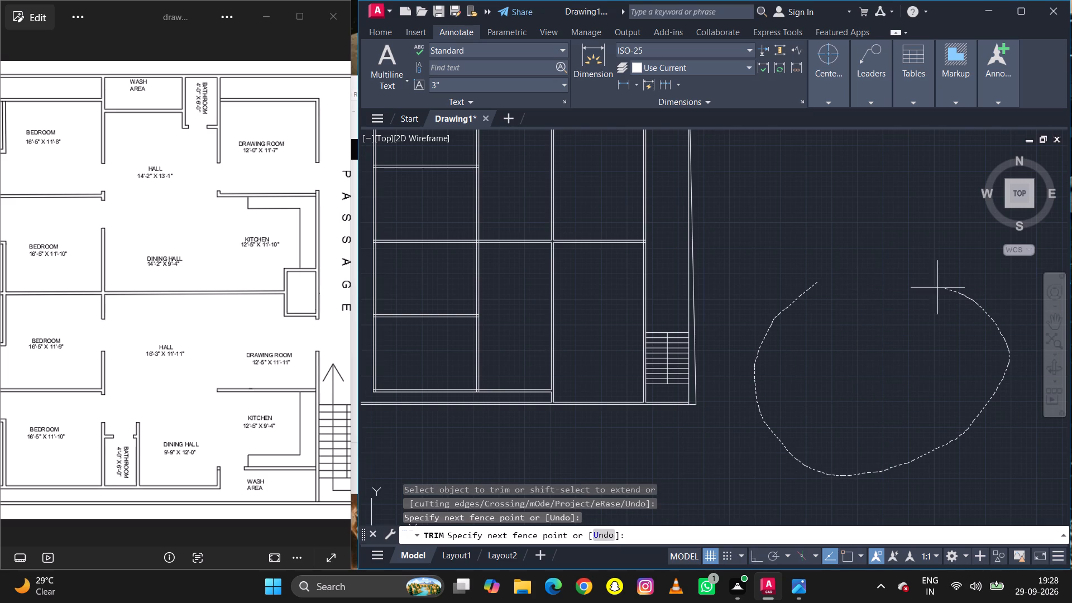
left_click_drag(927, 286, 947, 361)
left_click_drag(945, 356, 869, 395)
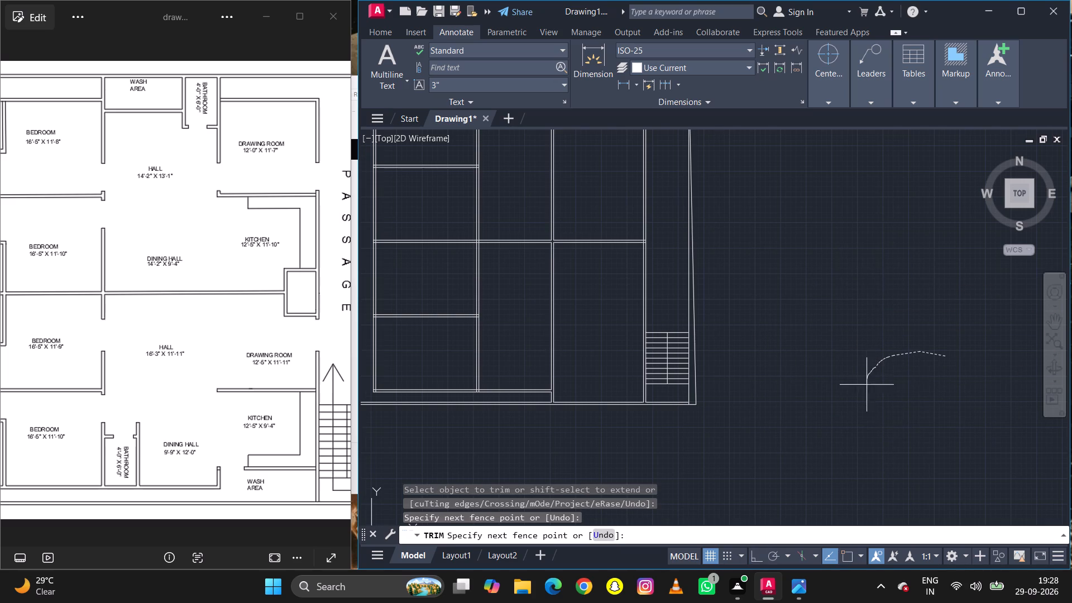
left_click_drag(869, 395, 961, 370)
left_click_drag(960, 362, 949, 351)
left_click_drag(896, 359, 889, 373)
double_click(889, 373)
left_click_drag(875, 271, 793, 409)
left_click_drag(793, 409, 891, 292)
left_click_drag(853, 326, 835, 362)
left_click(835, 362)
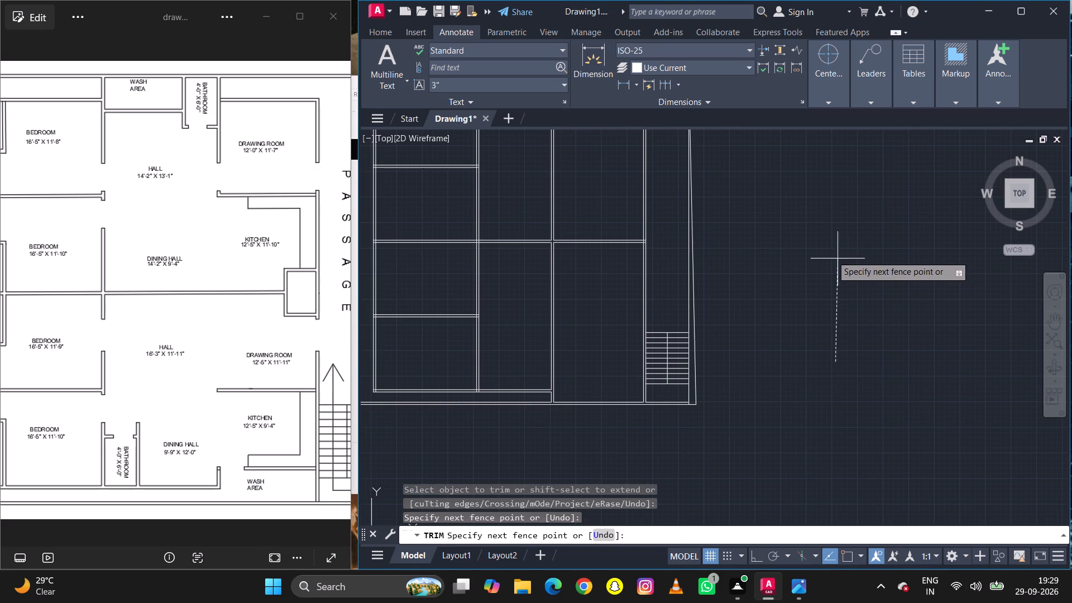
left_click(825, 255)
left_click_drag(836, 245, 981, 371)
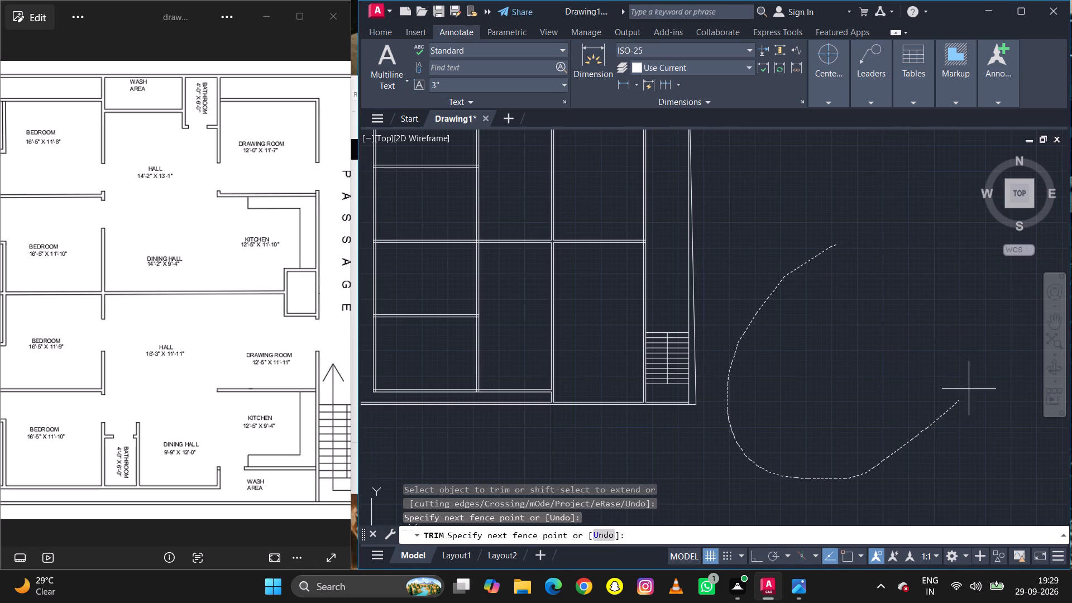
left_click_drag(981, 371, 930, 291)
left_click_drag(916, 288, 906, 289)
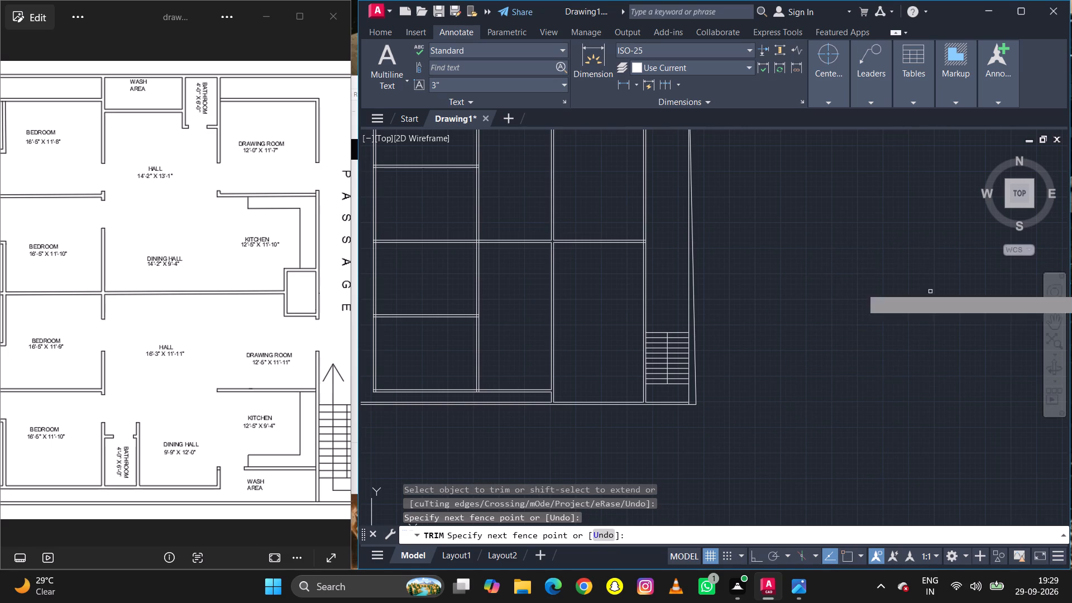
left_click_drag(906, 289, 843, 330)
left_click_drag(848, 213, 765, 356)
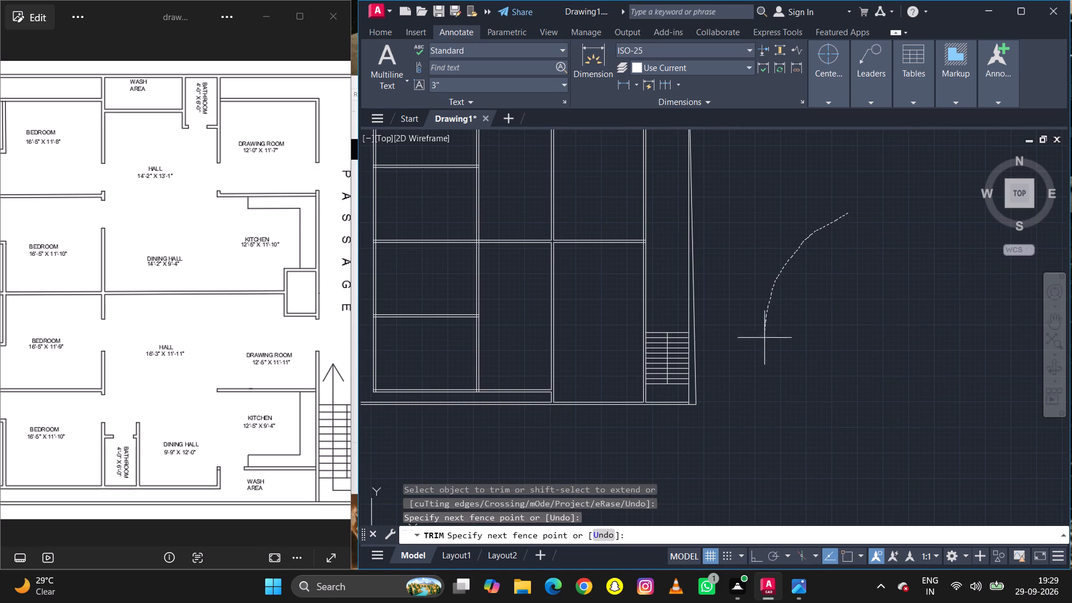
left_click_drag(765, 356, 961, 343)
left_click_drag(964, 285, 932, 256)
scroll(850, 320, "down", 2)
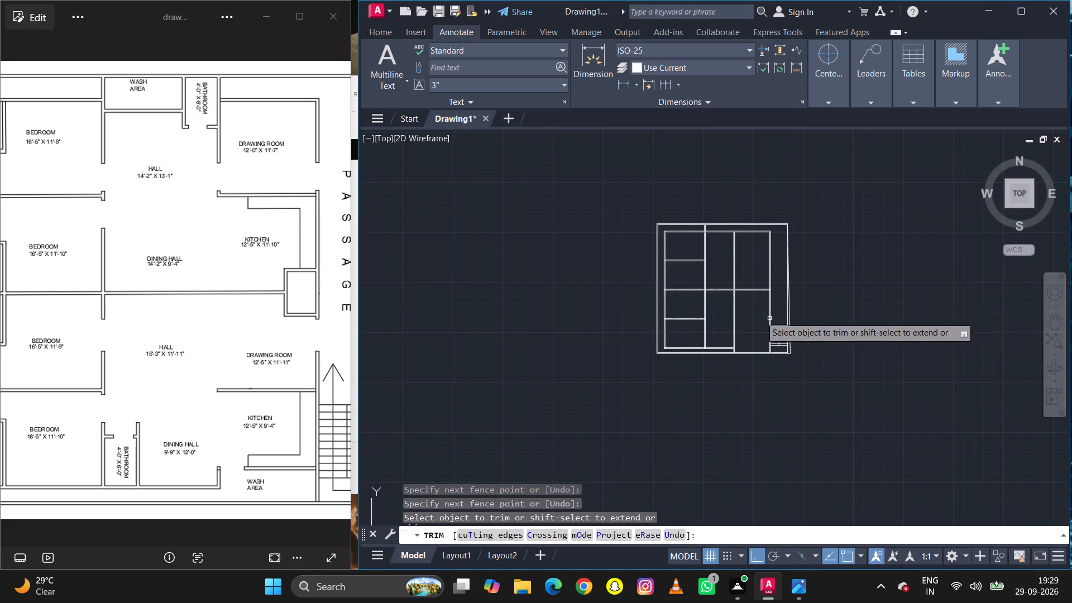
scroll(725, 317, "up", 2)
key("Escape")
Offset the upper line of the bottom room wall 2' upward into the rooms.
key("o")
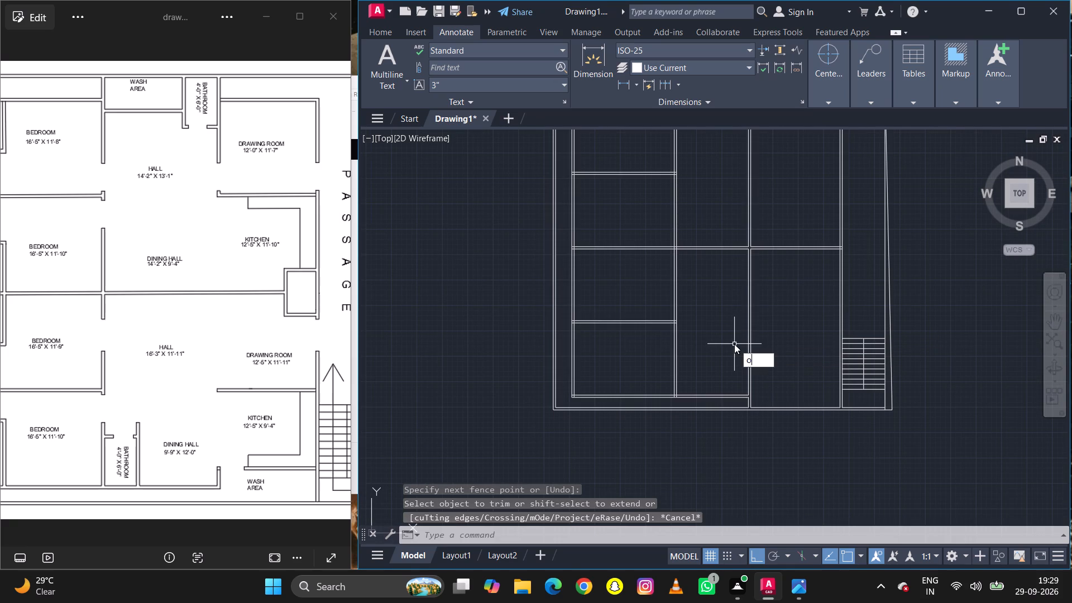
key("space")
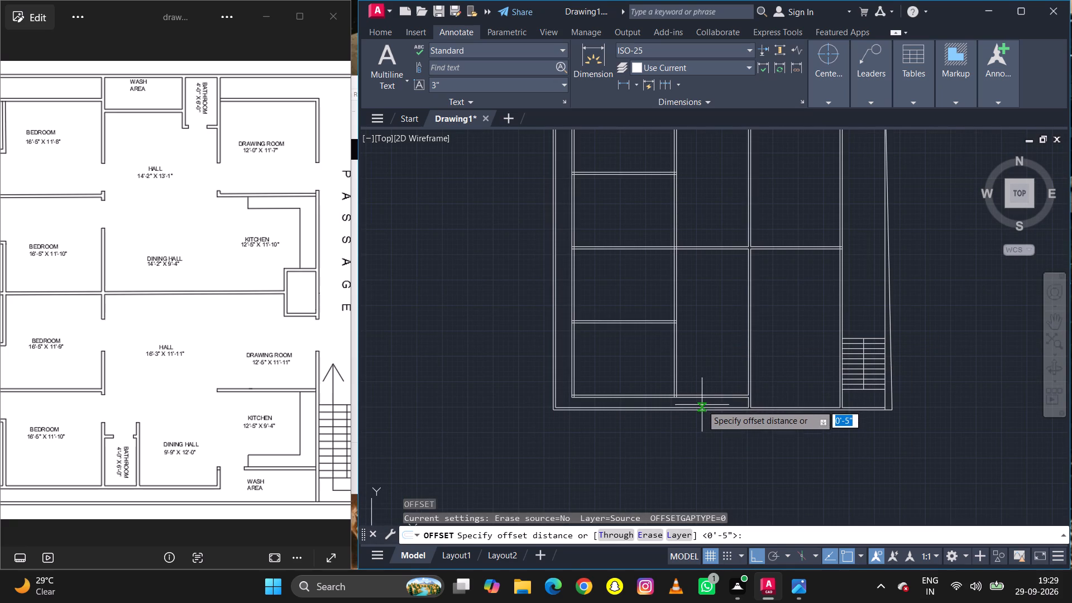
key("2")
key("apostrophe")
key("space")
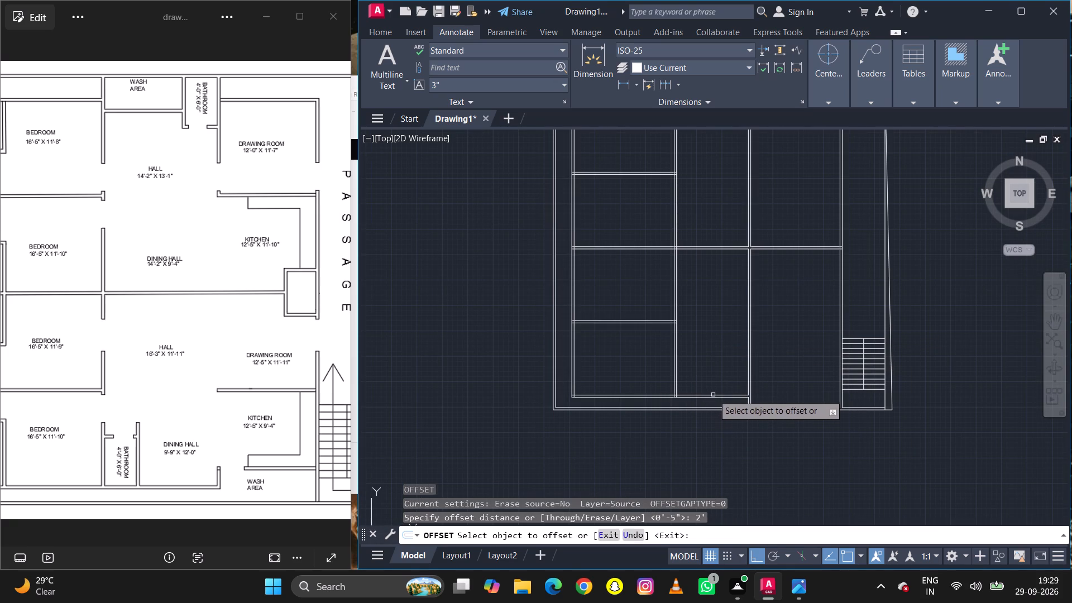
left_click(714, 395)
left_click(715, 365)
Offset the new horizontal line by 4.5" upward to form the second face of the wall.
double_click(715, 382)
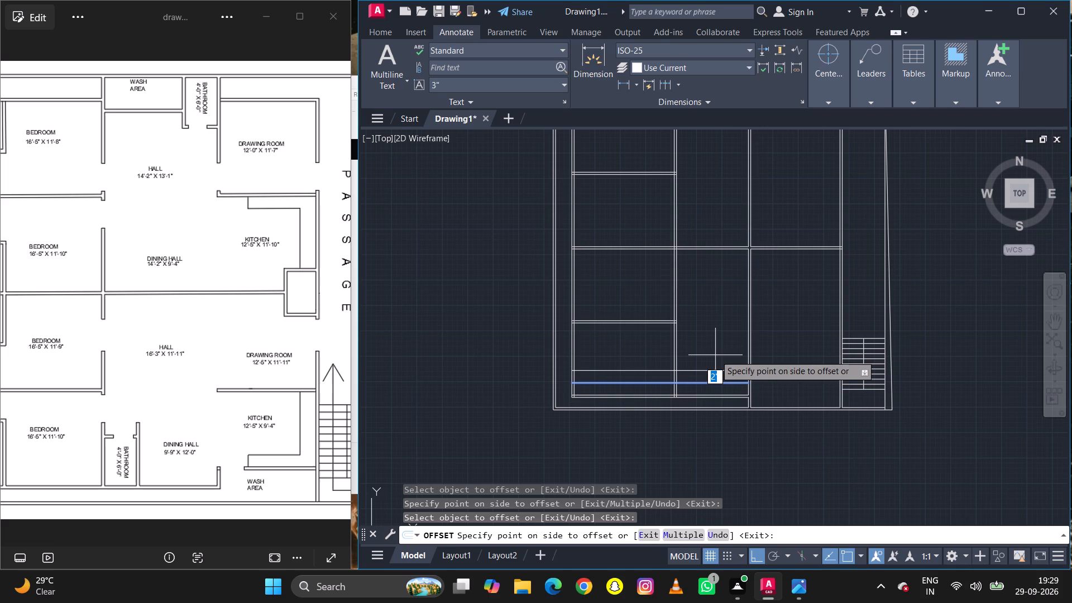
key("3")
key("BackSpace")
key("4")
type(".5")
key("space")
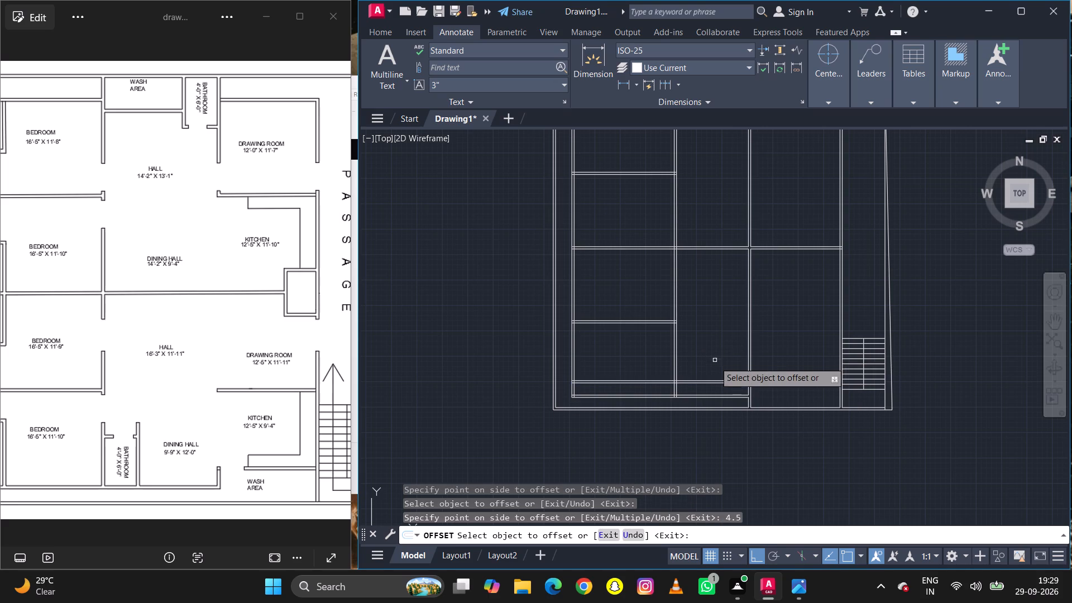
scroll(680, 385, "up", 2)
key("Escape")
Trim the old bottom wall lines beneath the middle room and the new wall lines crossing the lower left bedroom.
key("t")
key("r")
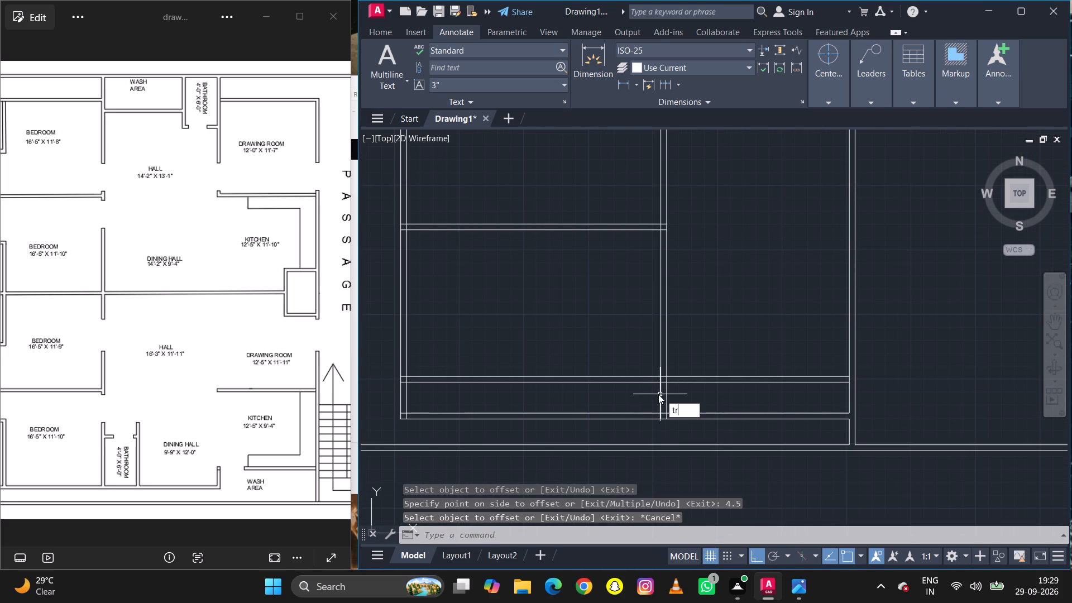
key("space")
left_click(709, 425)
left_click_drag(707, 405, 712, 395)
left_click_drag(590, 399, 594, 368)
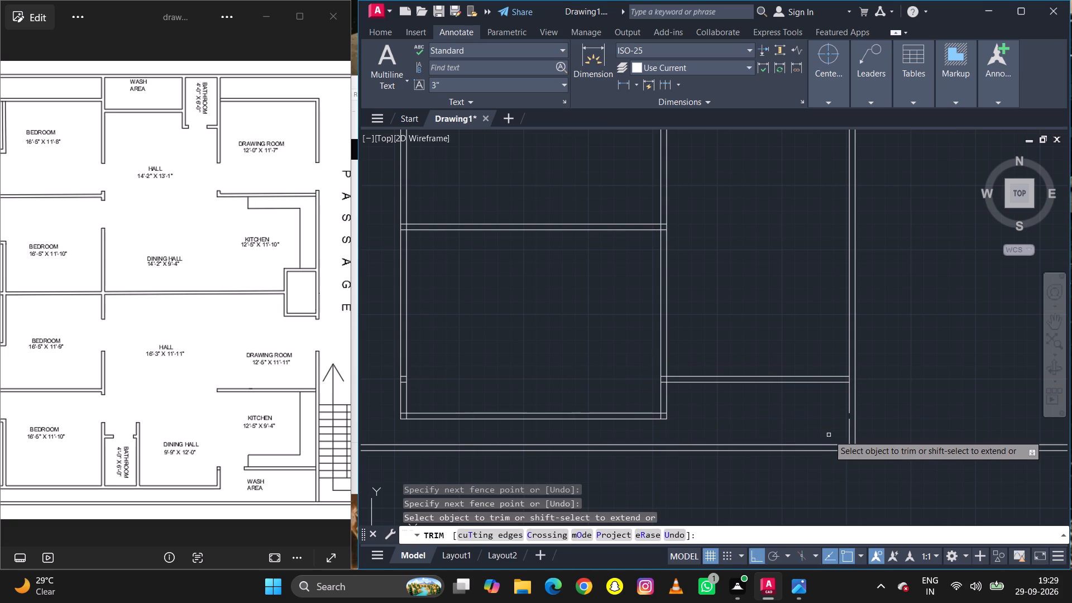
key("Escape")
Join the two broken pieces of the vertical partition line near the bottom of the middle room, closing the gap.
key("j")
key("space")
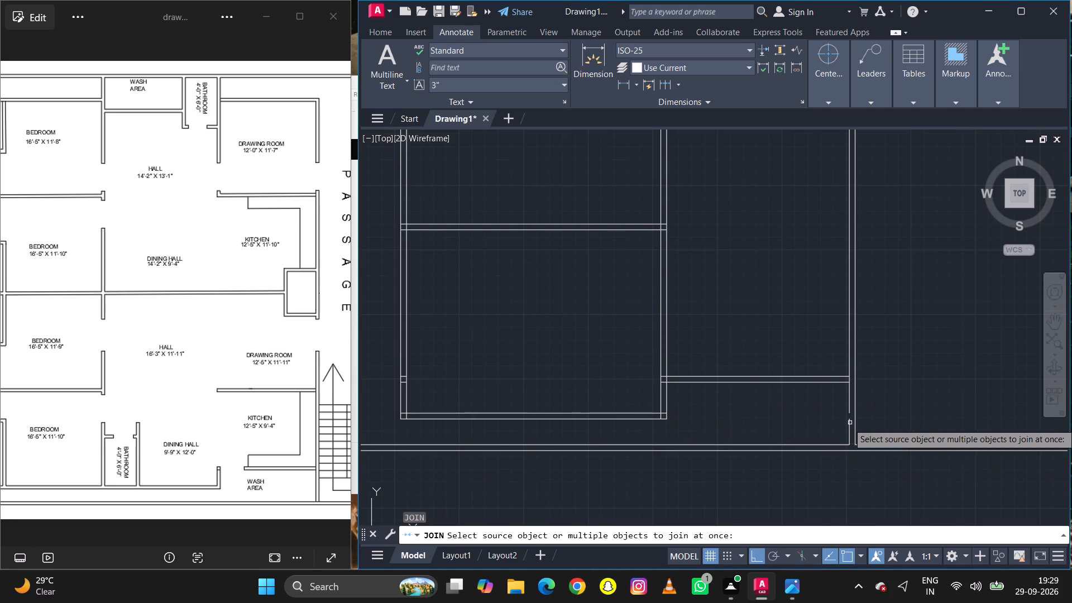
left_click(850, 423)
left_click(850, 408)
key("space")
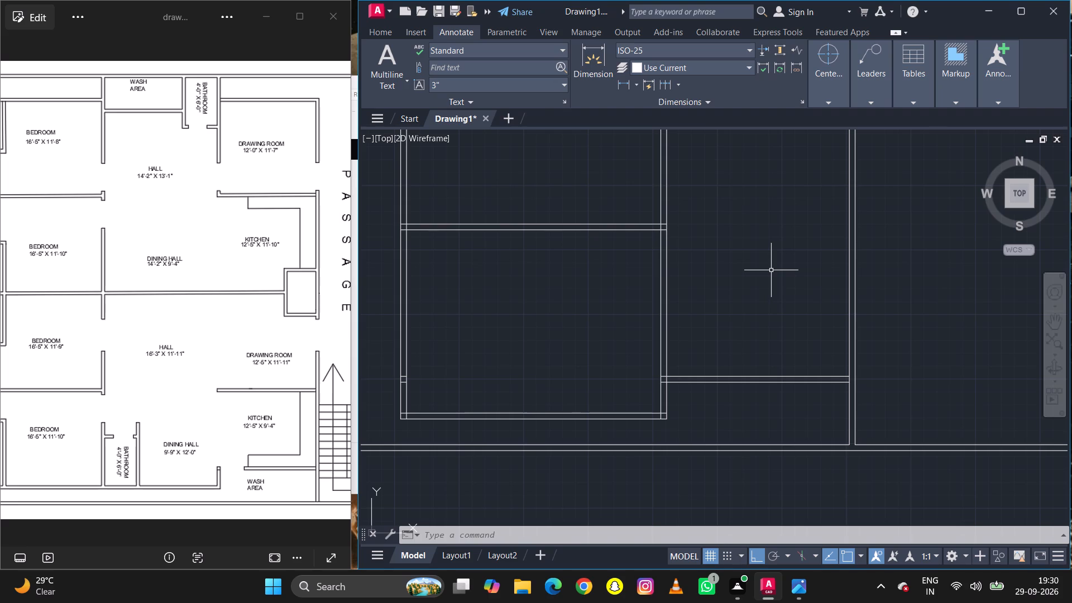
Trim the two leftover wall stubs inside the lower left bedroom's outer side wall.
type("tr")
key("space")
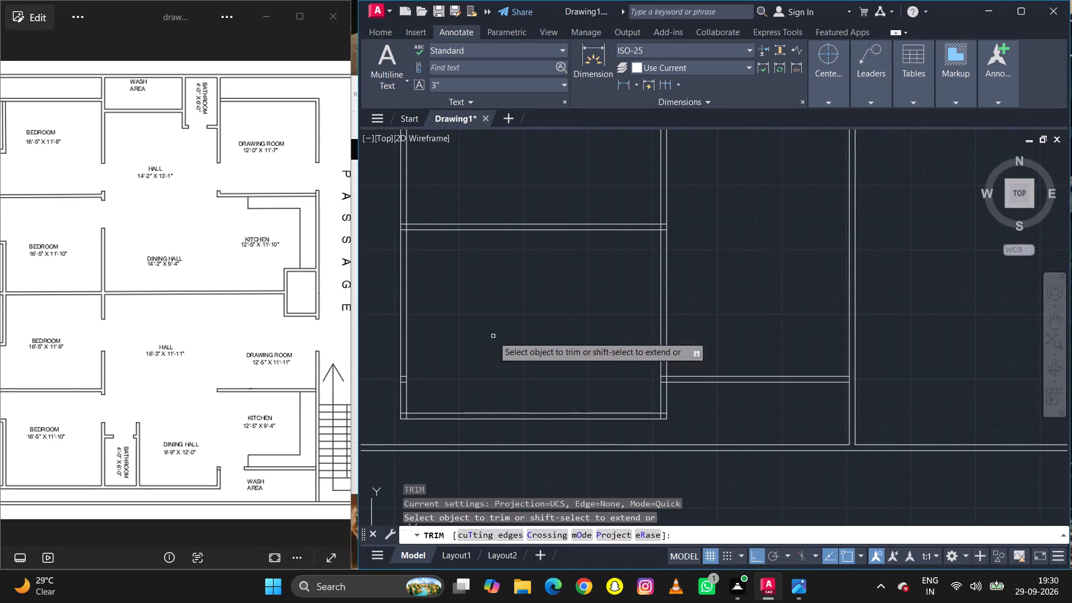
scroll(398, 401, "up", 2)
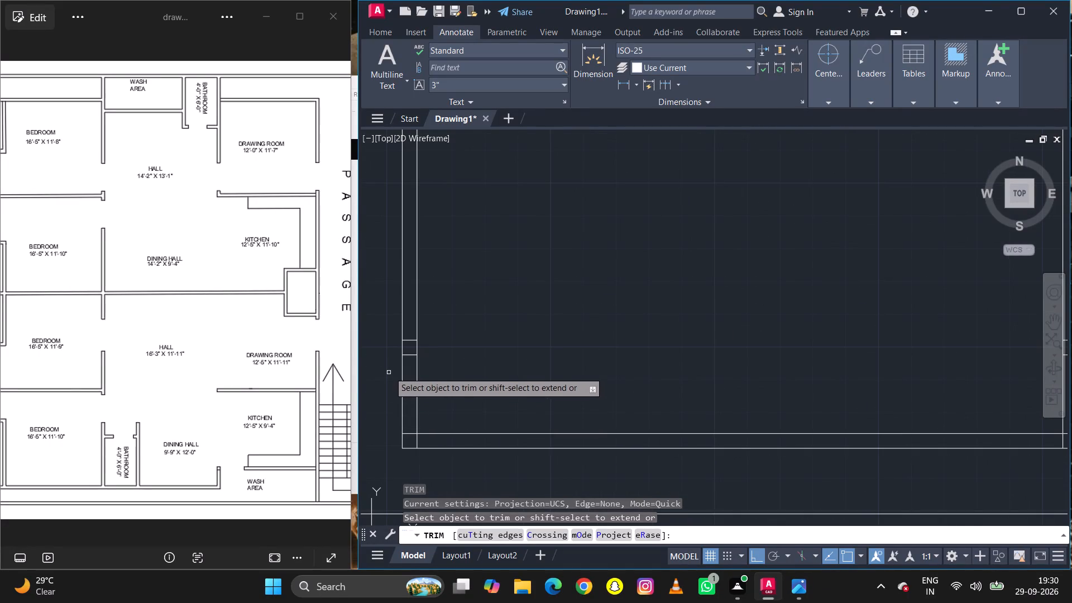
scroll(418, 350, "up", 1)
double_click(403, 358)
left_click(408, 334)
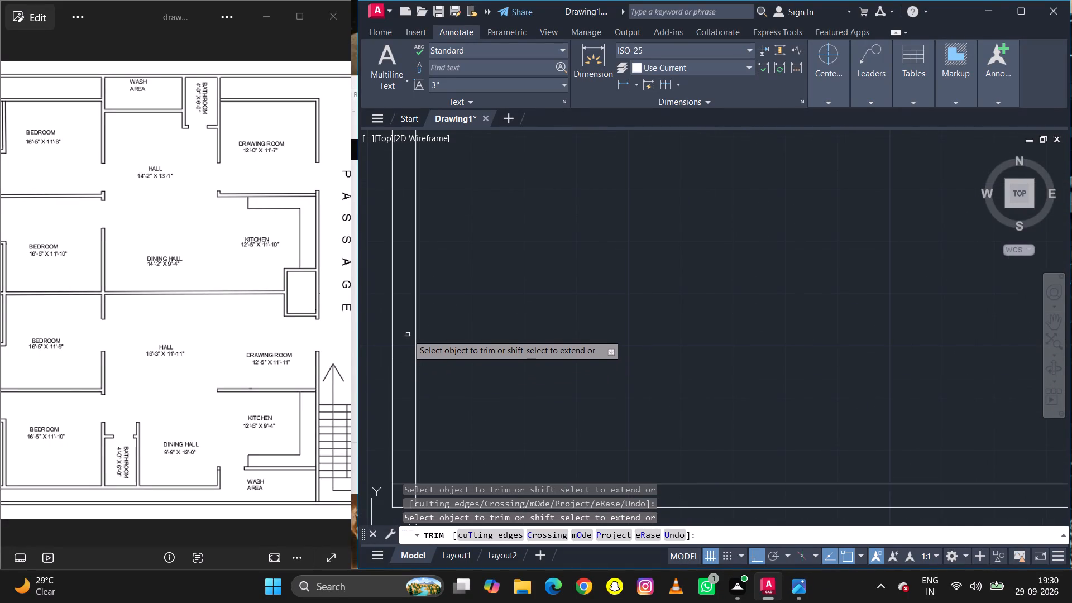
Trim the overlapping inner lines at the lower left bedroom's outer bottom corner to leave a clean wall corner.
scroll(398, 307, "down", 3)
scroll(407, 363, "up", 3)
scroll(475, 366, "down", 3)
scroll(519, 366, "up", 1)
scroll(526, 366, "down", 1)
scroll(453, 351, "up", 3)
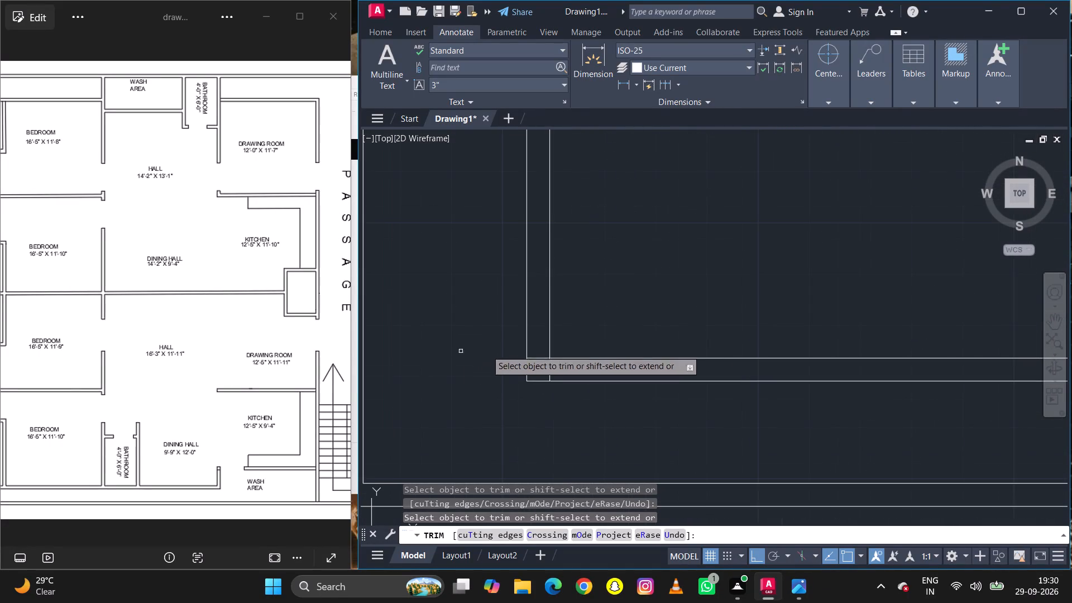
scroll(534, 354, "up", 3)
left_click_drag(542, 346, 628, 417)
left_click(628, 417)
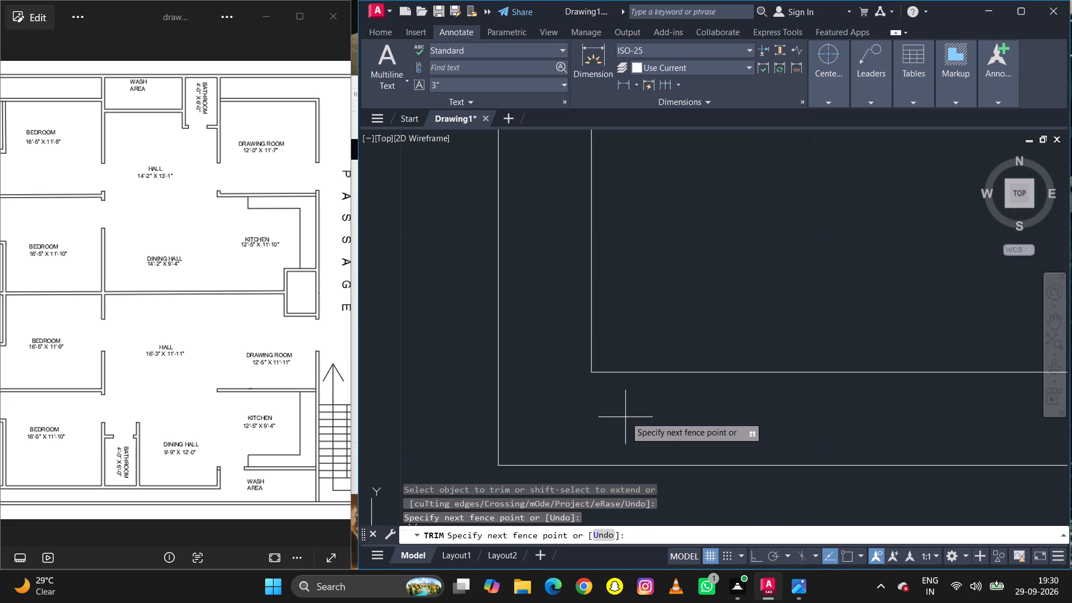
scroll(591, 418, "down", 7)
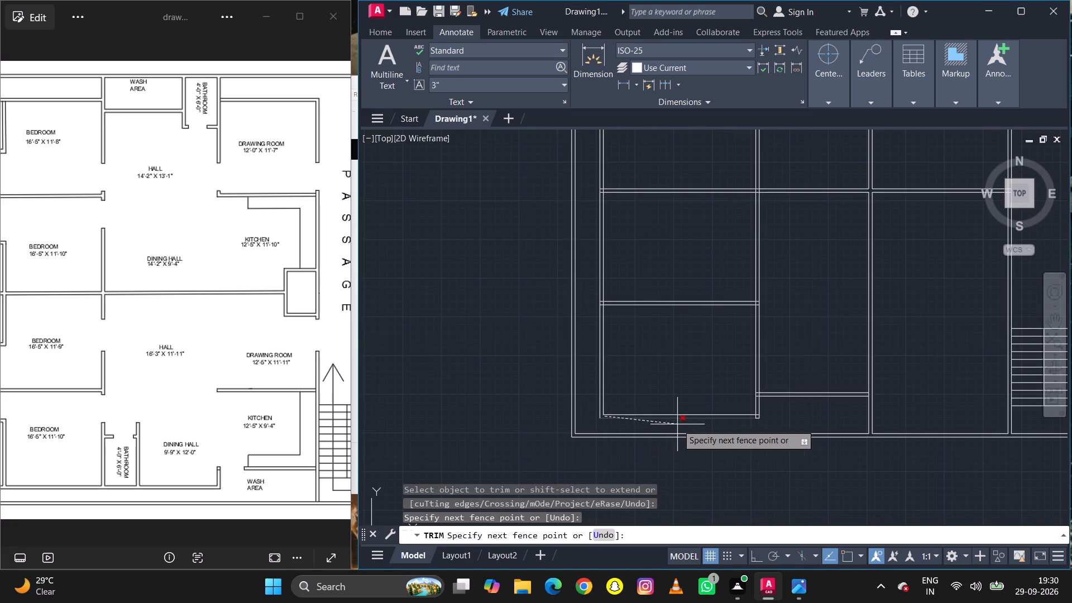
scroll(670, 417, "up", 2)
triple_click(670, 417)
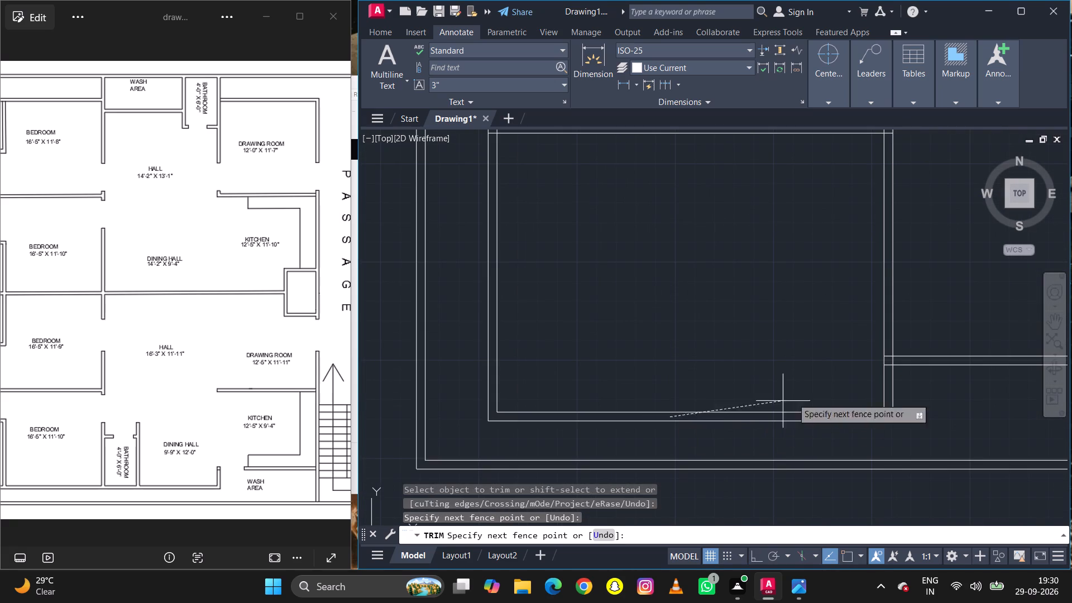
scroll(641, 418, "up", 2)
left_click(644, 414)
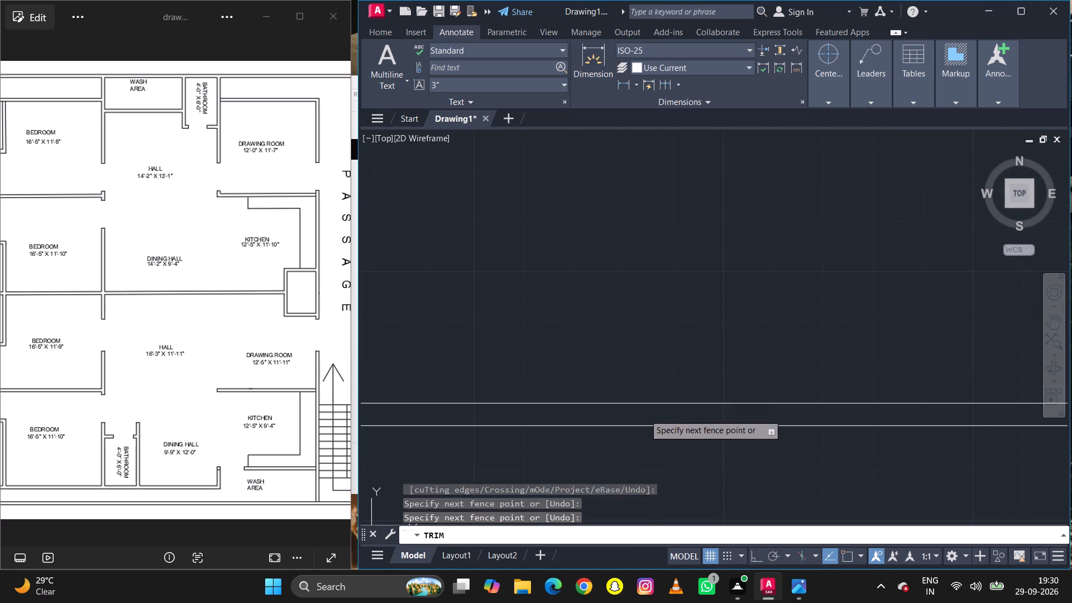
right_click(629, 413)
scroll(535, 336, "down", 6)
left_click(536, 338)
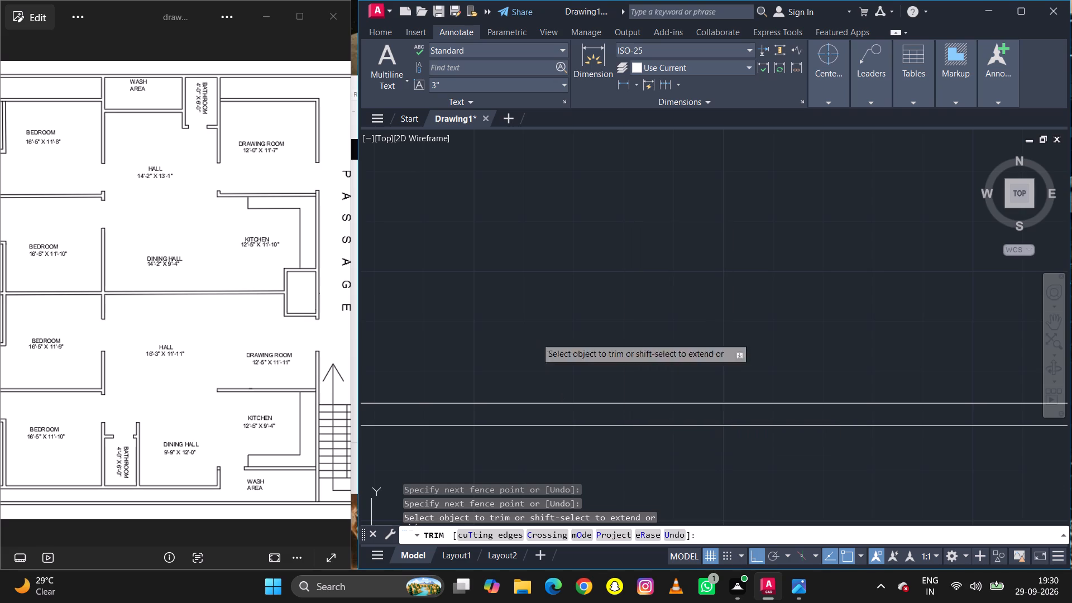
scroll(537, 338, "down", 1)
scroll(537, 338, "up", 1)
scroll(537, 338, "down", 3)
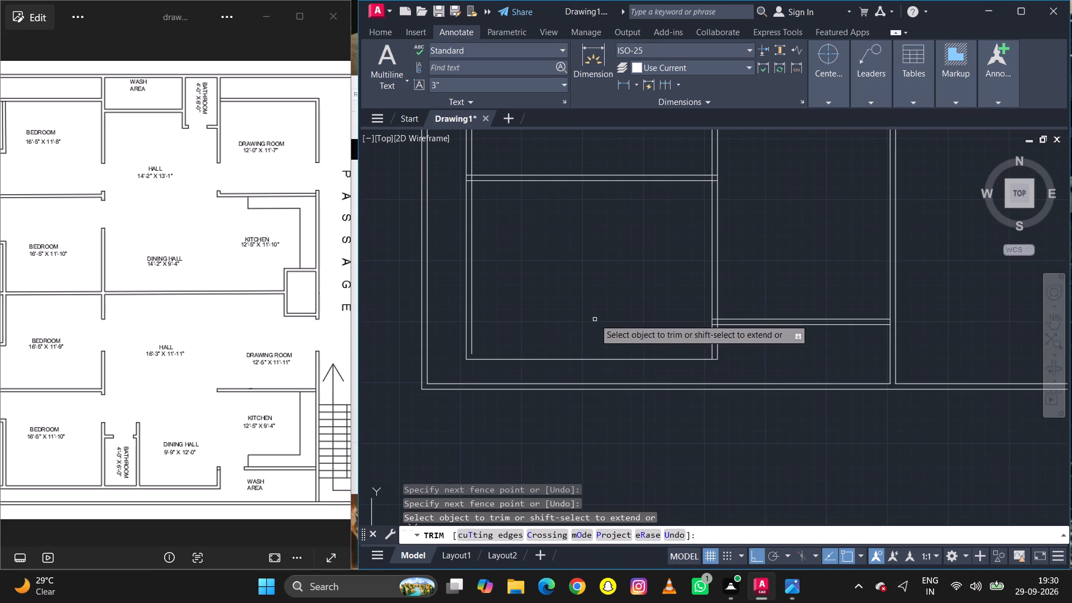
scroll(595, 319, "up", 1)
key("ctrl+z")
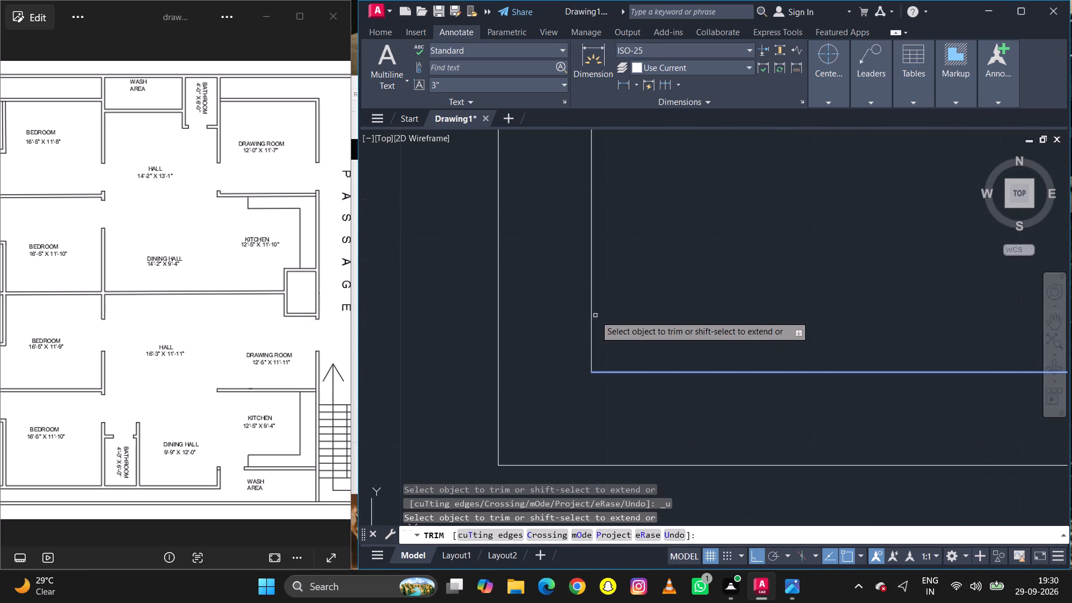
Trim the overlapping inner lines at the bottom corner where the lower left bedroom meets the middle room.
scroll(449, 311, "down", 5)
scroll(583, 342, "down", 1)
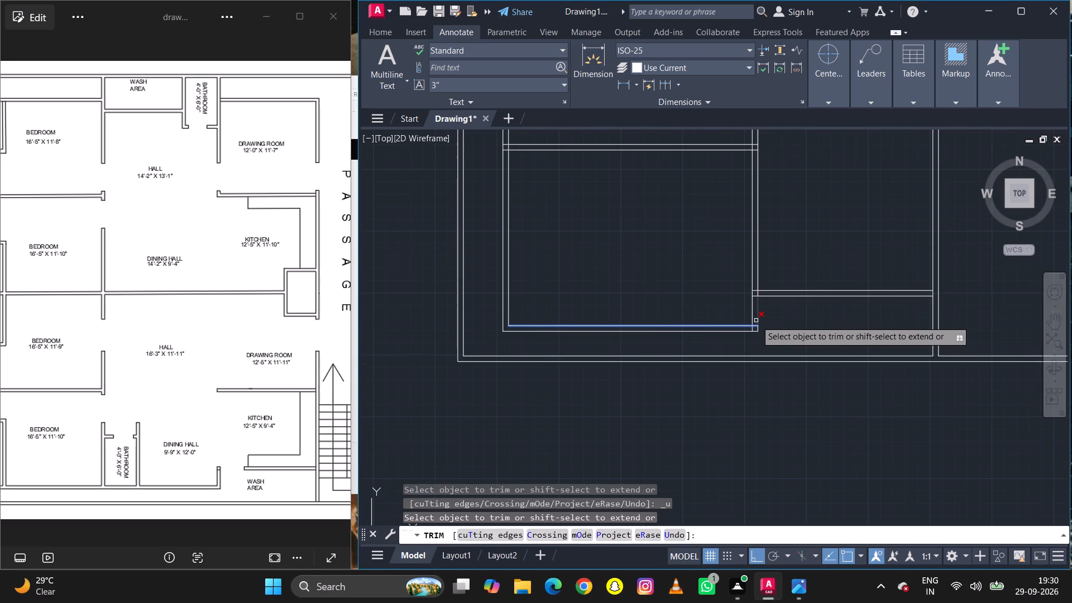
scroll(749, 328, "up", 4)
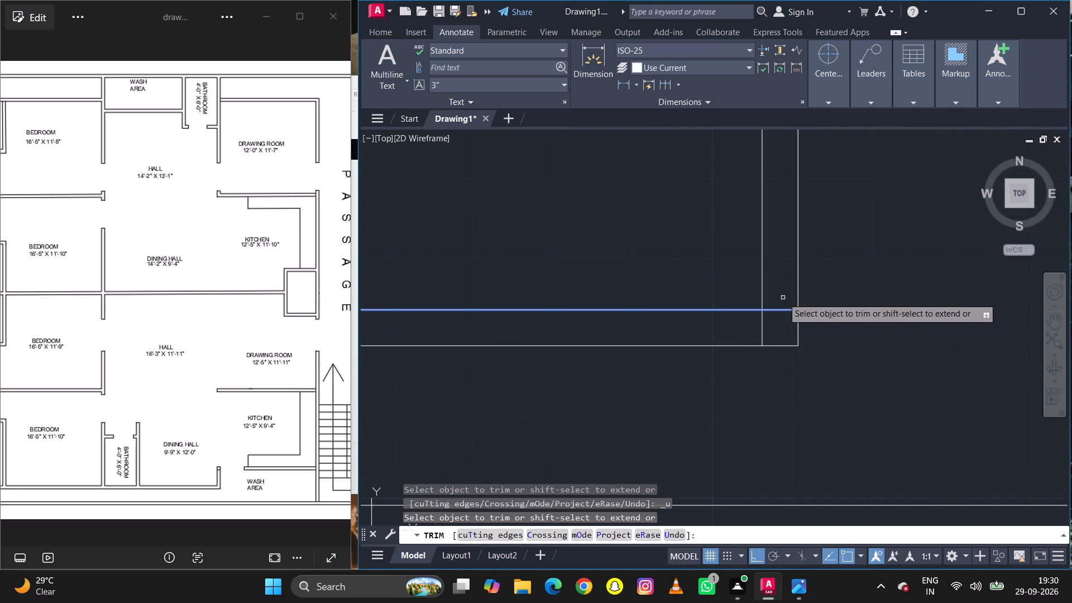
left_click_drag(783, 298, 754, 331)
Trim the junction of the middle room's new bottom wall with the lower left bedroom's partition, removing stubs and opening the wall.
scroll(754, 330, "down", 3)
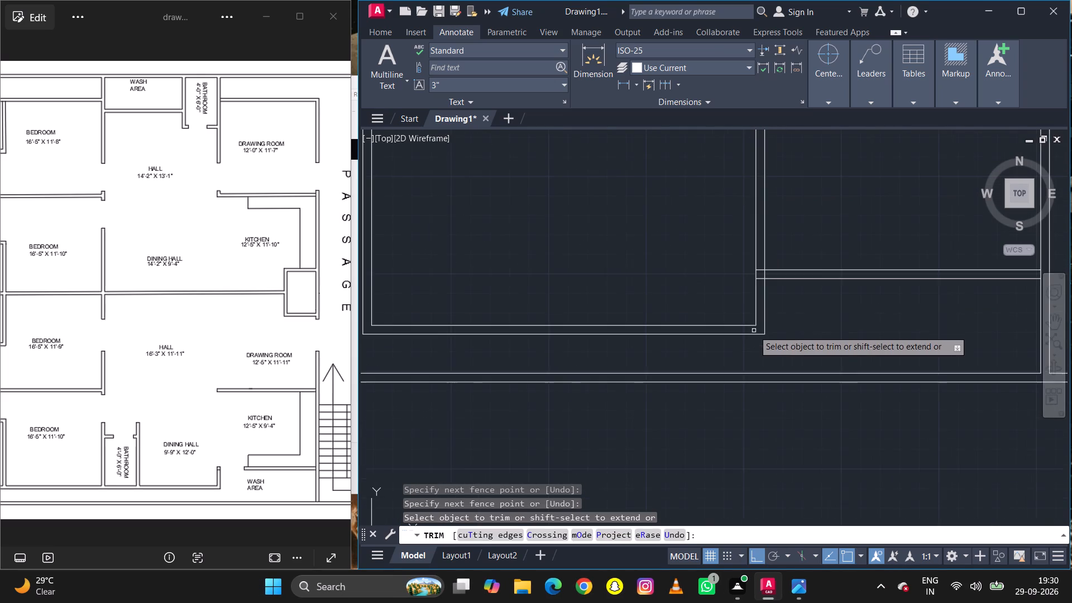
scroll(767, 271, "up", 4)
left_click_drag(729, 243, 719, 343)
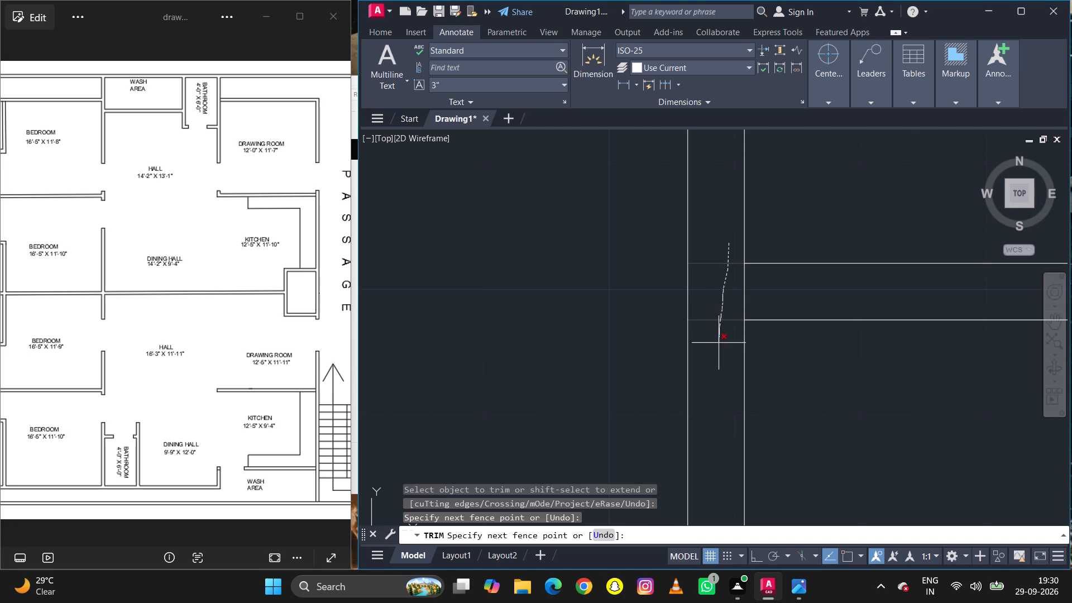
left_click_drag(719, 343, 732, 300)
left_click_drag(732, 300, 758, 290)
left_click(758, 290)
Trim the partition line between the new bottom wall's two faces at its other end to open the junction.
scroll(756, 293, "down", 4)
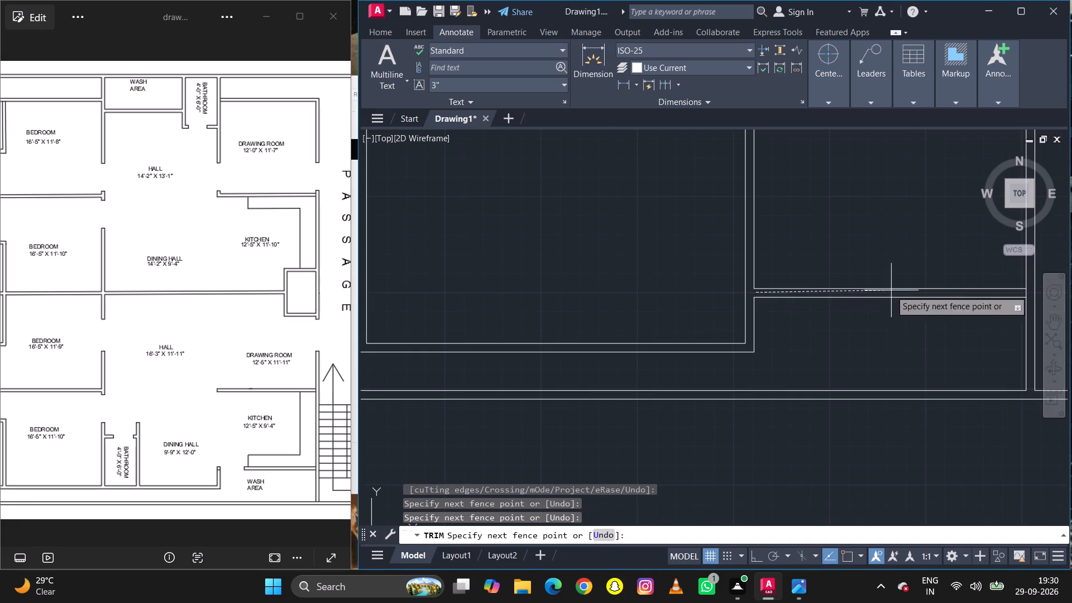
scroll(830, 300, "down", 4)
scroll(853, 292, "up", 4)
scroll(887, 344, "up", 3)
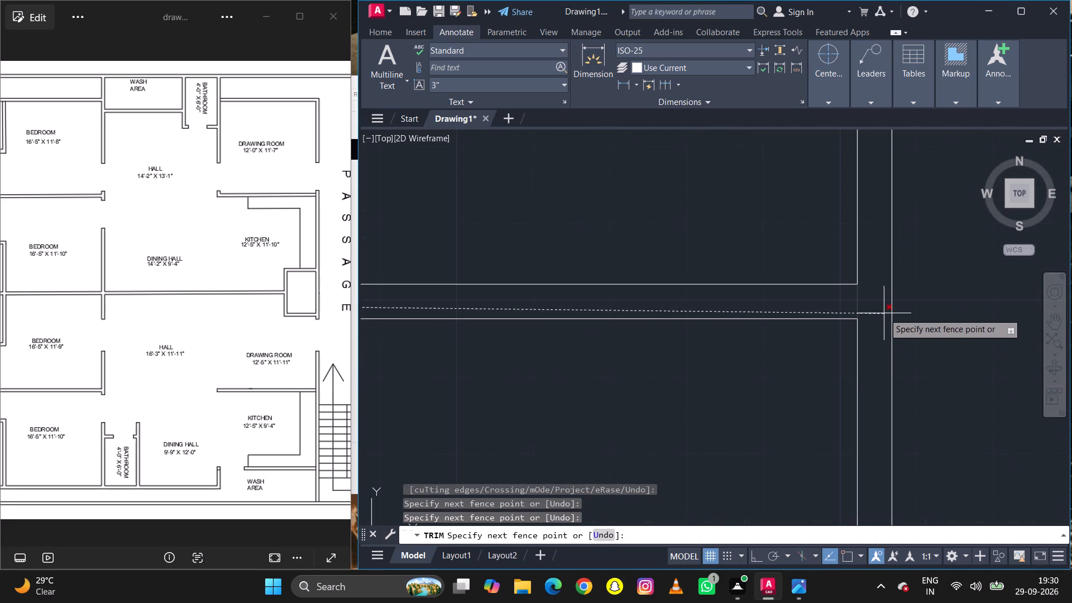
left_click(883, 306)
Trim the overlapping lines where the vertical partition beside the left bedrooms crosses the central dividing wall.
scroll(869, 308, "down", 5)
scroll(828, 337, "down", 4)
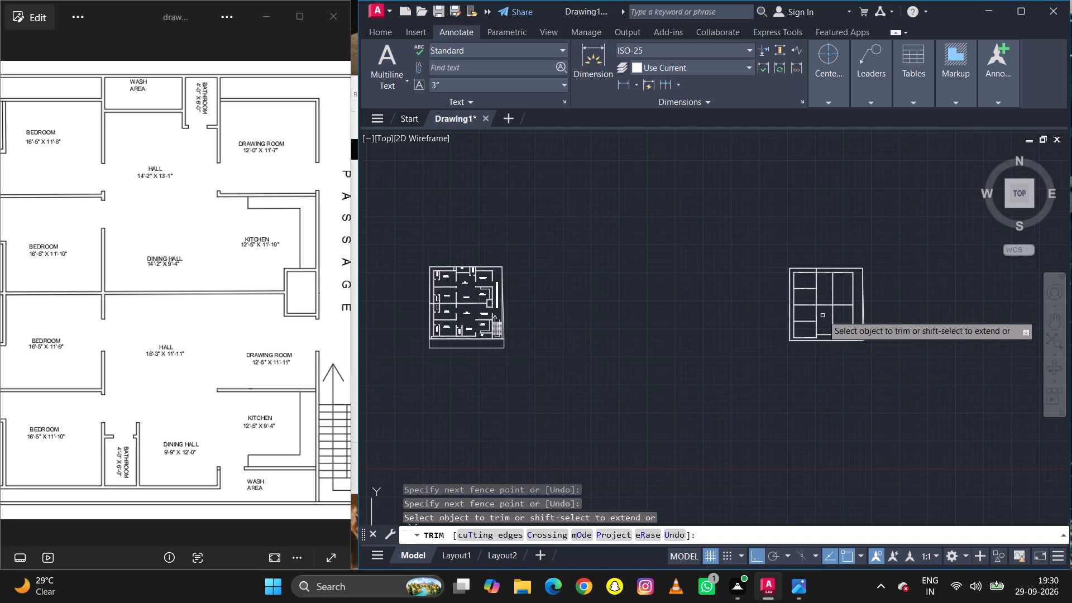
scroll(822, 299, "up", 6)
scroll(755, 352, "up", 4)
left_click(720, 365)
left_click_drag(720, 365, 679, 428)
left_click(679, 428)
left_click_drag(679, 428, 774, 417)
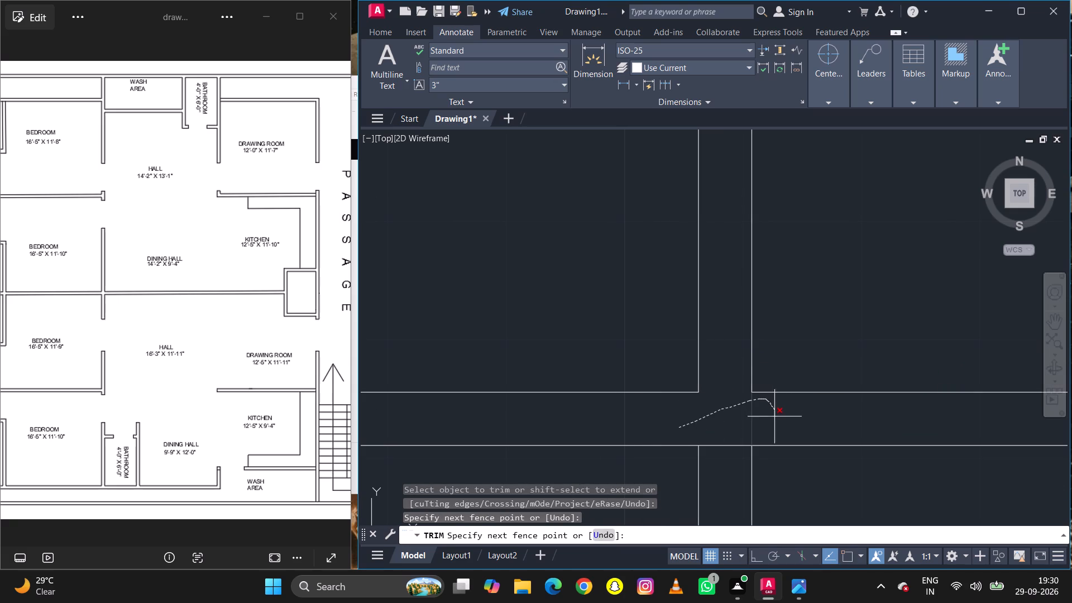
left_click_drag(774, 417, 723, 455)
Trim the lines closing the junction where the central dividing wall meets the room wall along the passage.
scroll(685, 413, "down", 4)
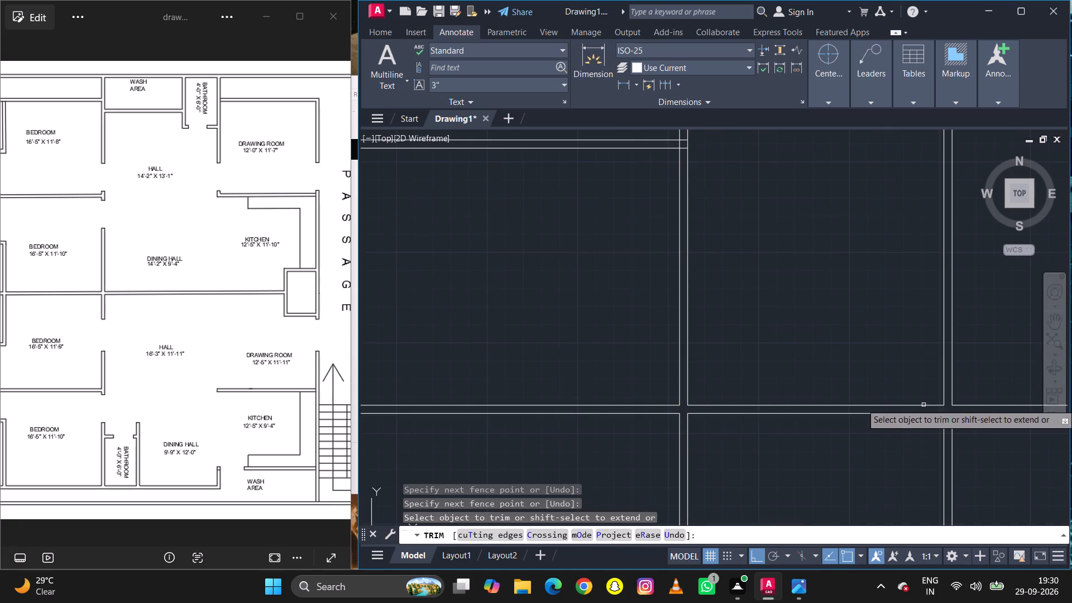
scroll(786, 403, "down", 4)
scroll(828, 411, "up", 5)
scroll(807, 411, "down", 3)
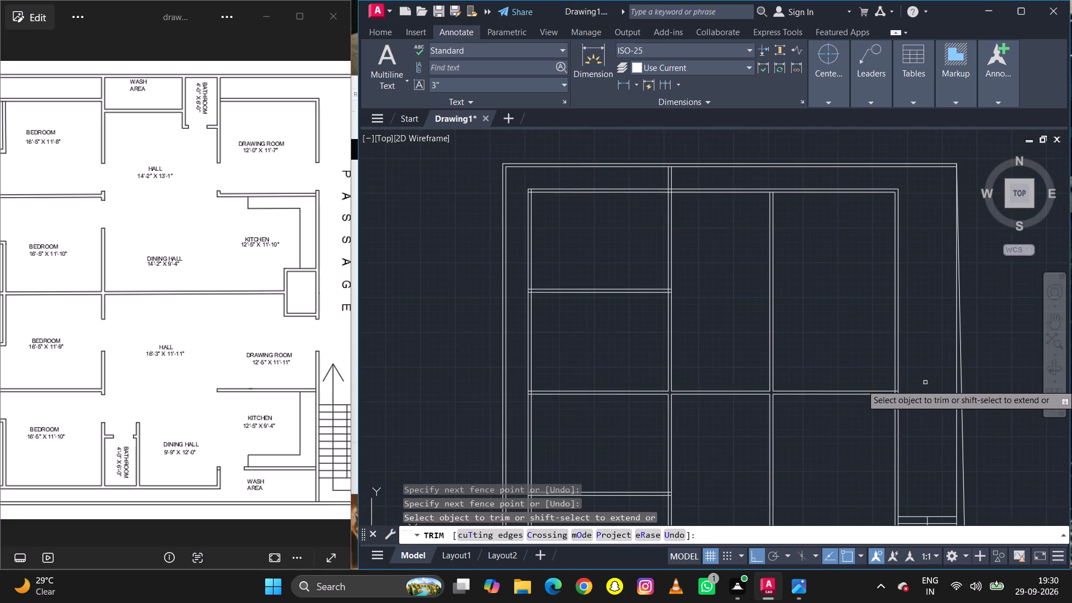
scroll(918, 389, "up", 6)
scroll(719, 419, "down", 1)
left_click_drag(570, 423, 615, 388)
left_click_drag(615, 388, 610, 455)
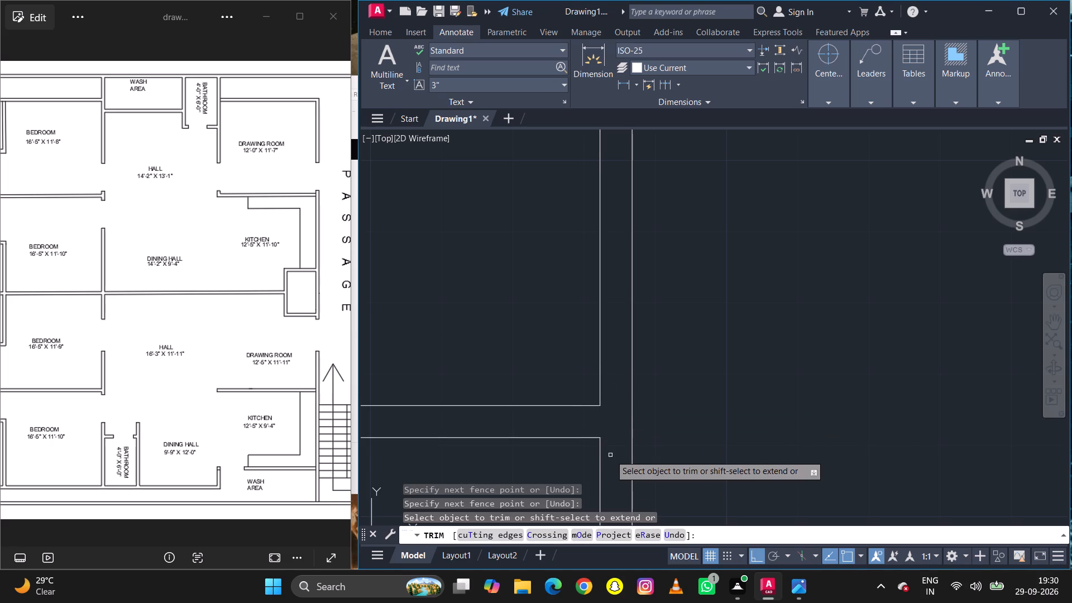
scroll(623, 398, "down", 5)
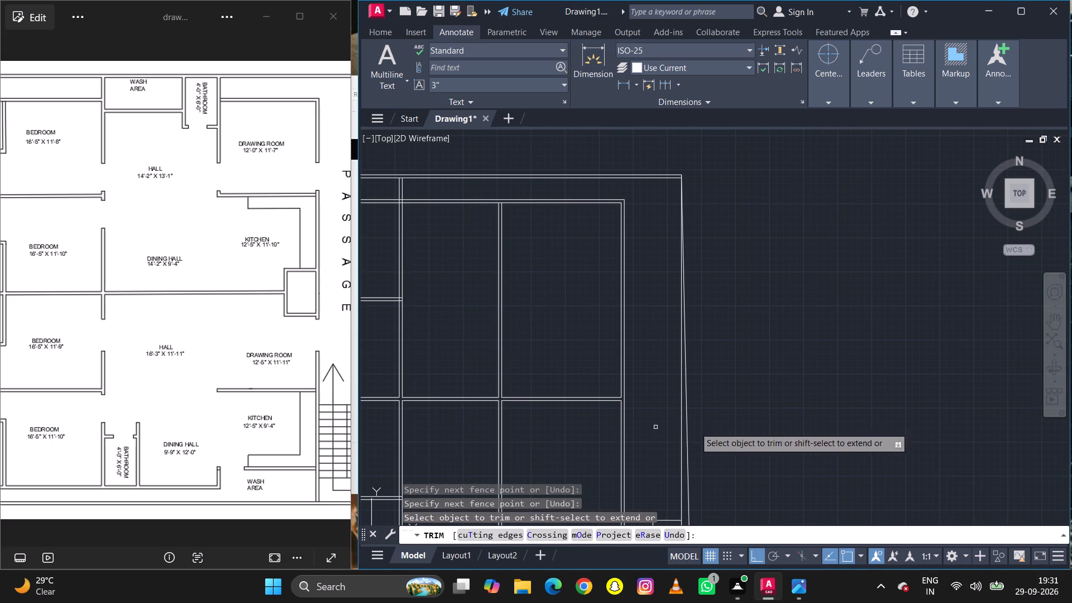
scroll(740, 381, "down", 2)
right_click(793, 383)
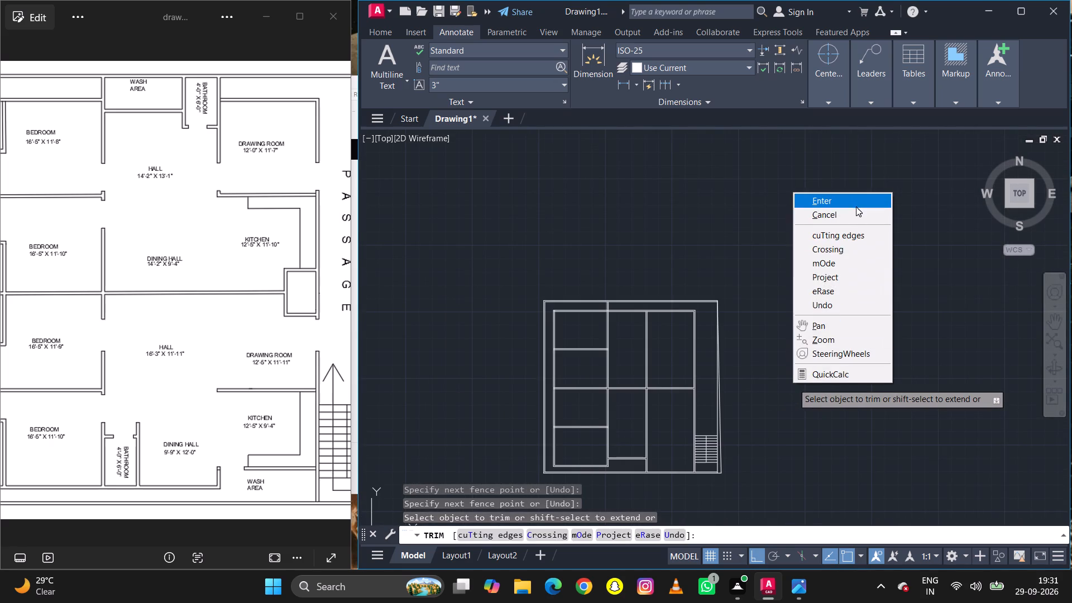
Offset the lower line of the central dividing wall 10' down into the lower room beside the passage.
left_click(856, 204)
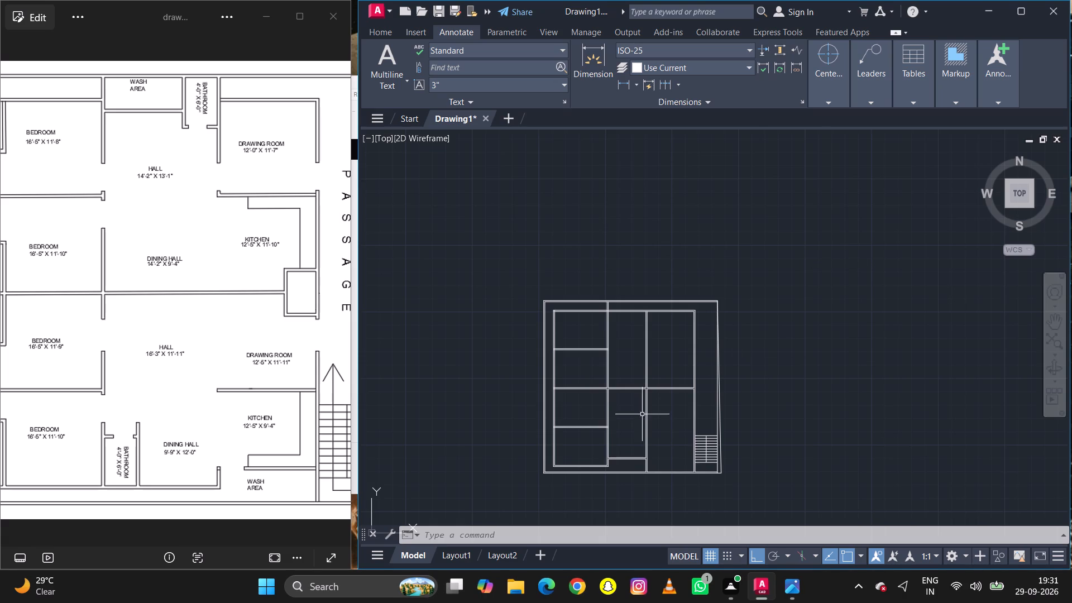
scroll(648, 478, "up", 4)
scroll(698, 465, "down", 2)
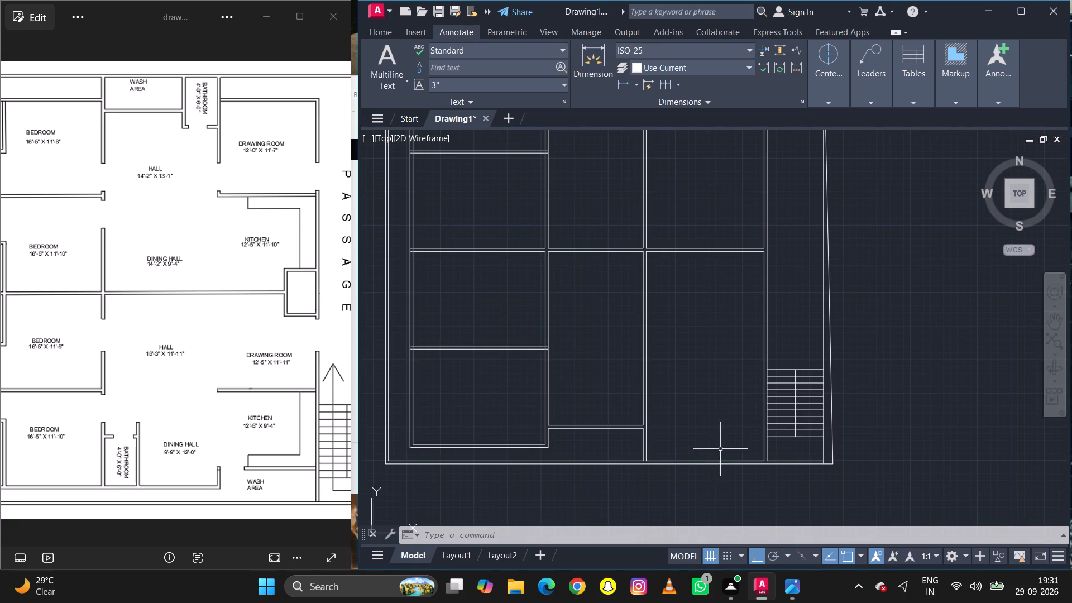
key("o")
key("space")
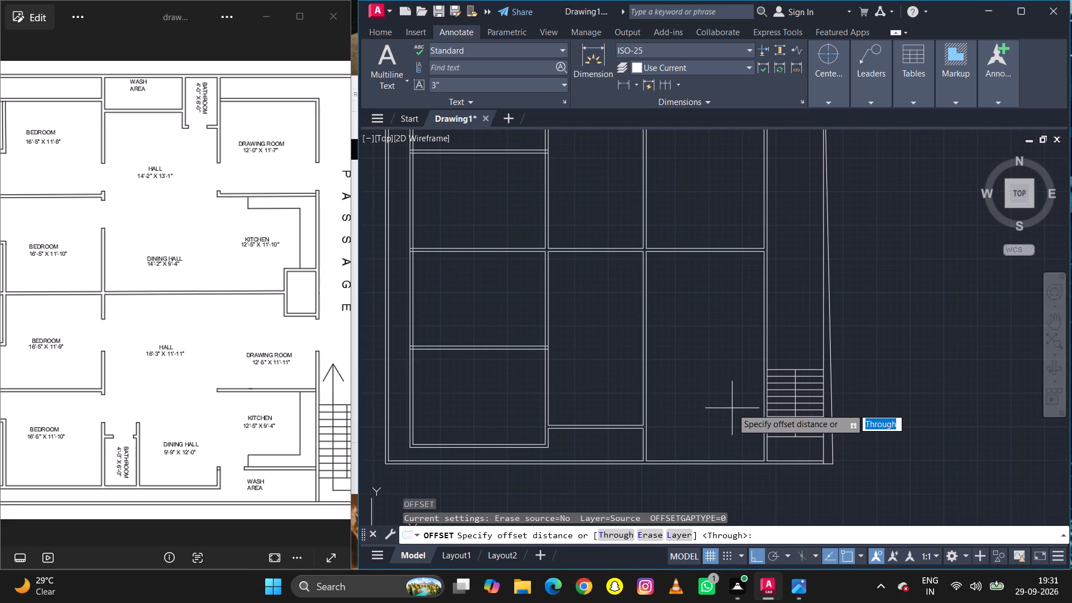
type("8'")
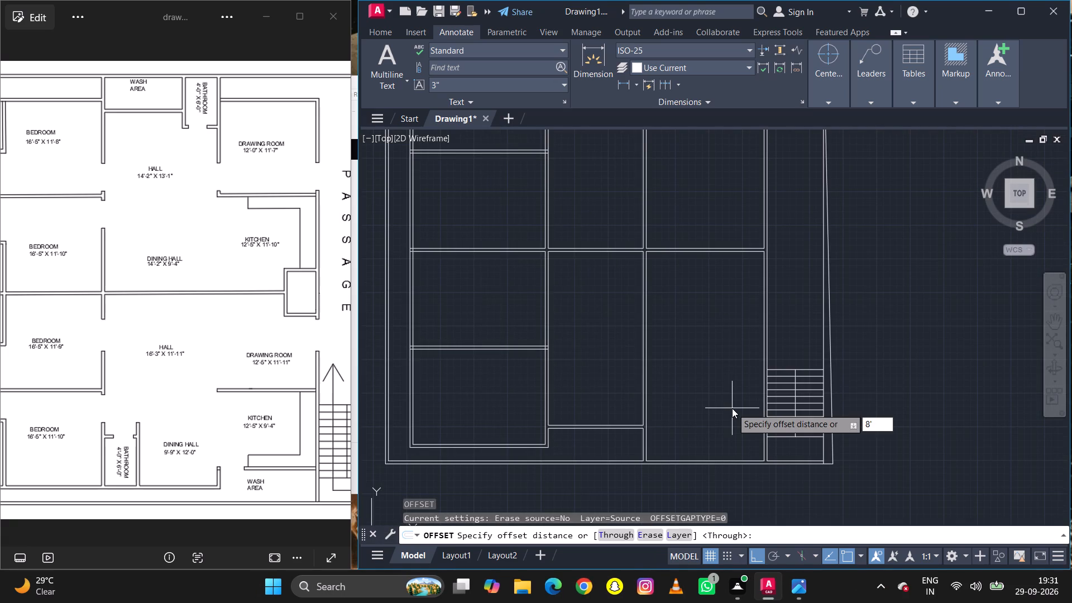
key("BackSpace")
key("BackSpace")
type("10'")
key("Return")
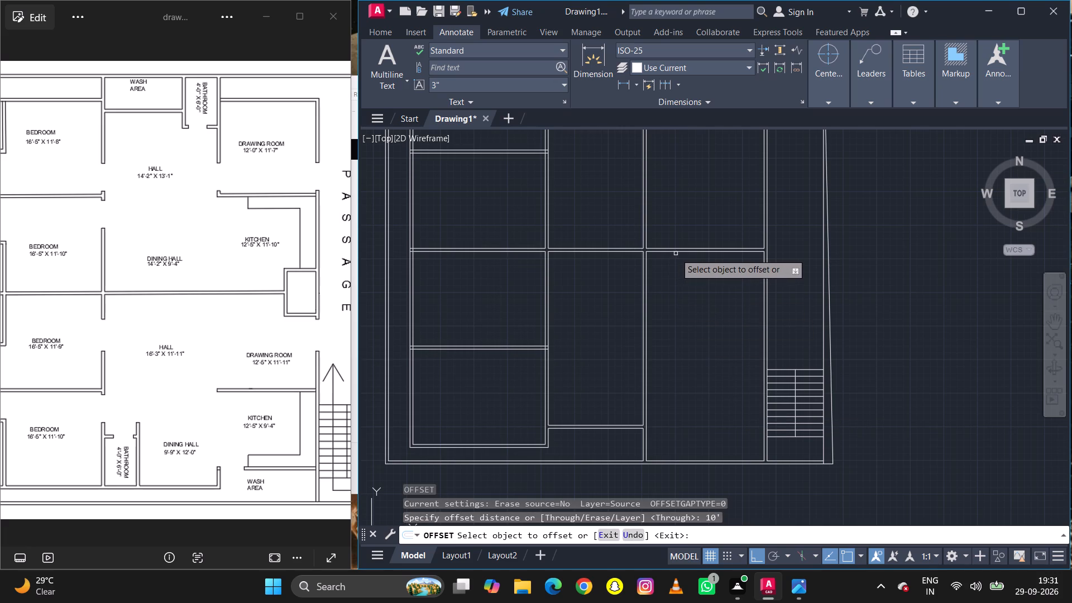
left_click(677, 252)
left_click(678, 337)
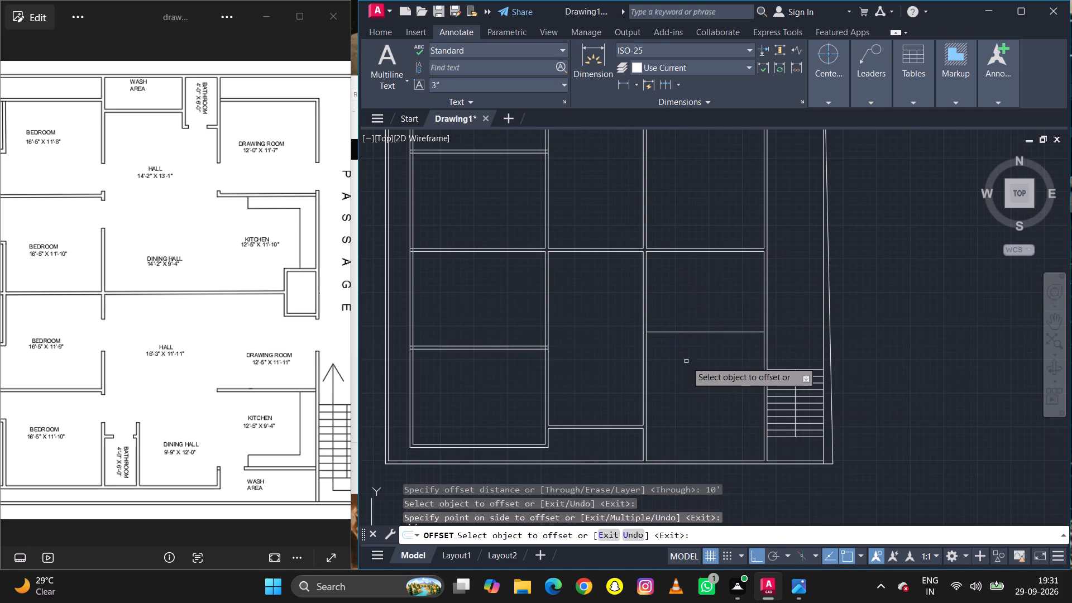
Offset the new partition line 4.5" downward to give the drawing room and kitchen partition its thickness.
left_click(695, 333)
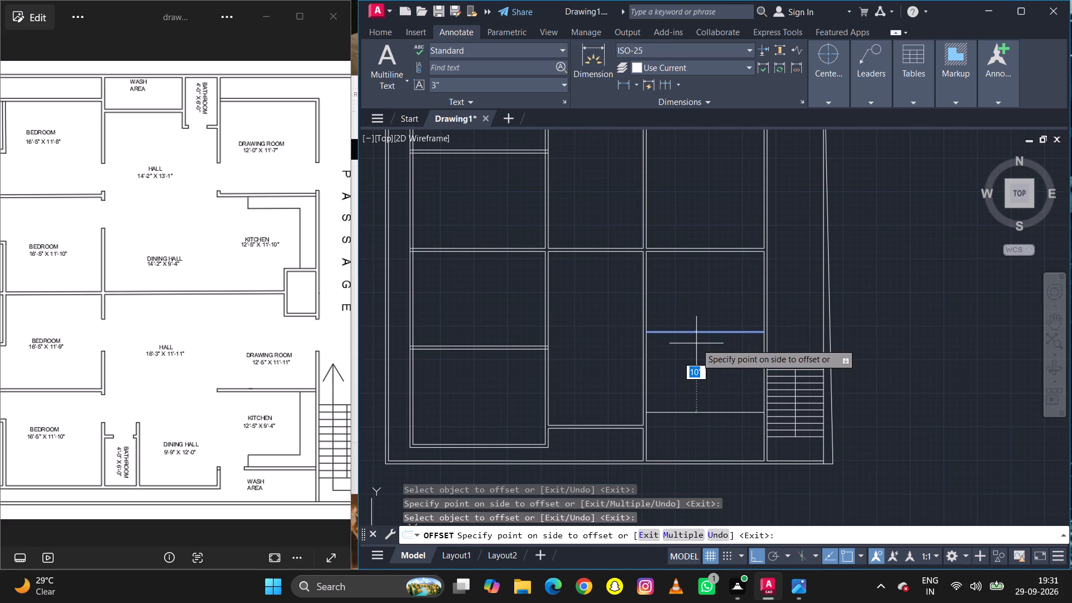
key("4")
type(".5")
key("Return")
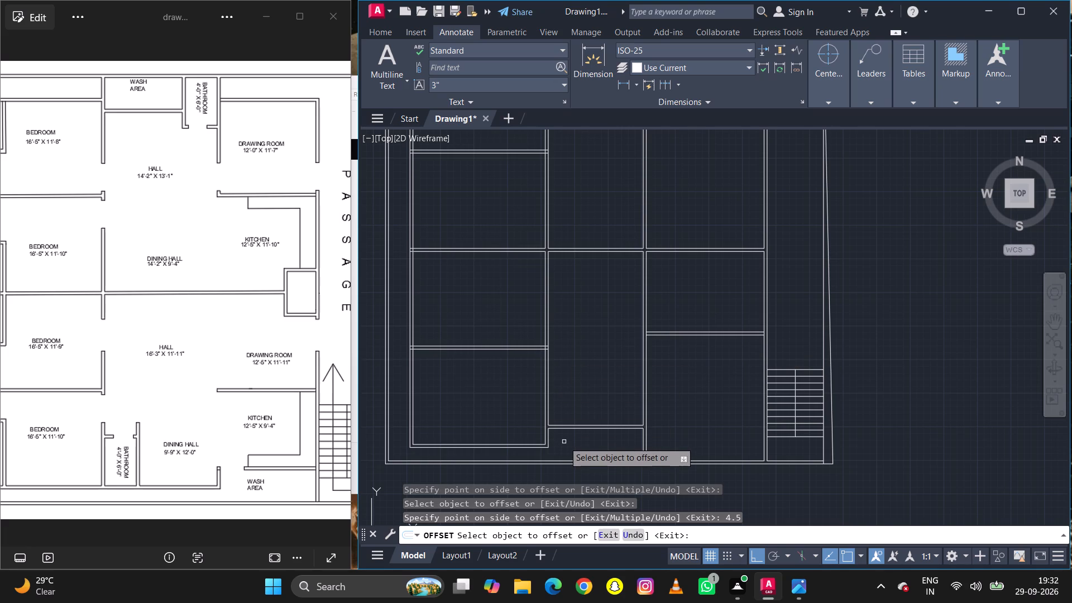
key("Escape")
Move both lines of the lower middle room's bottom wall down to align with the lower left bedroom's outer bottom corner.
scroll(566, 419, "up", 4)
scroll(616, 424, "down", 2)
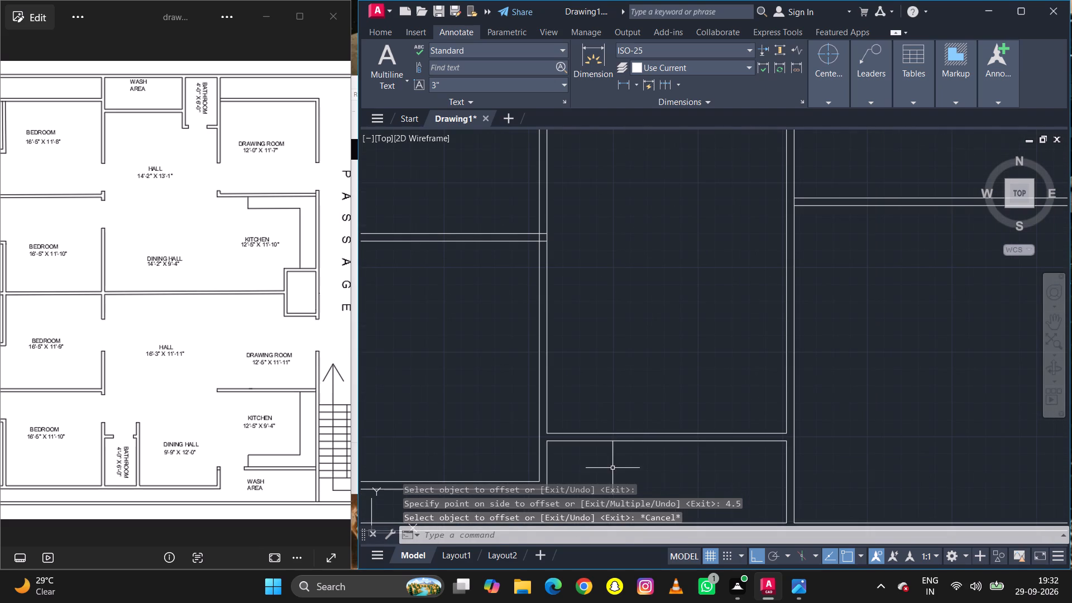
left_click(612, 468)
left_click_drag(612, 468, 606, 375)
type("m")
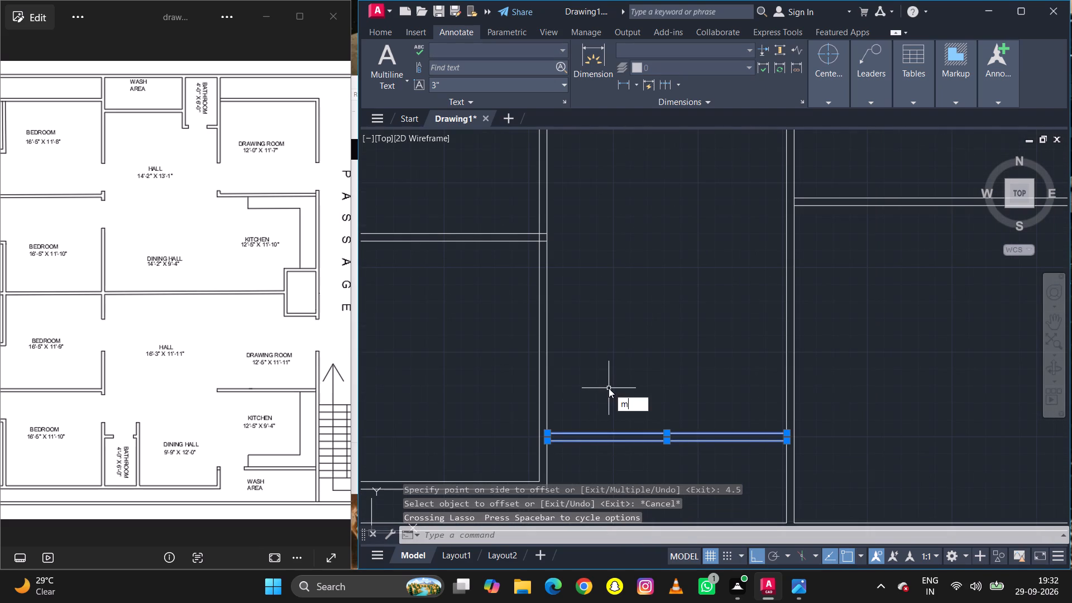
key("space")
scroll(589, 404, "down", 2)
scroll(546, 439, "up", 4)
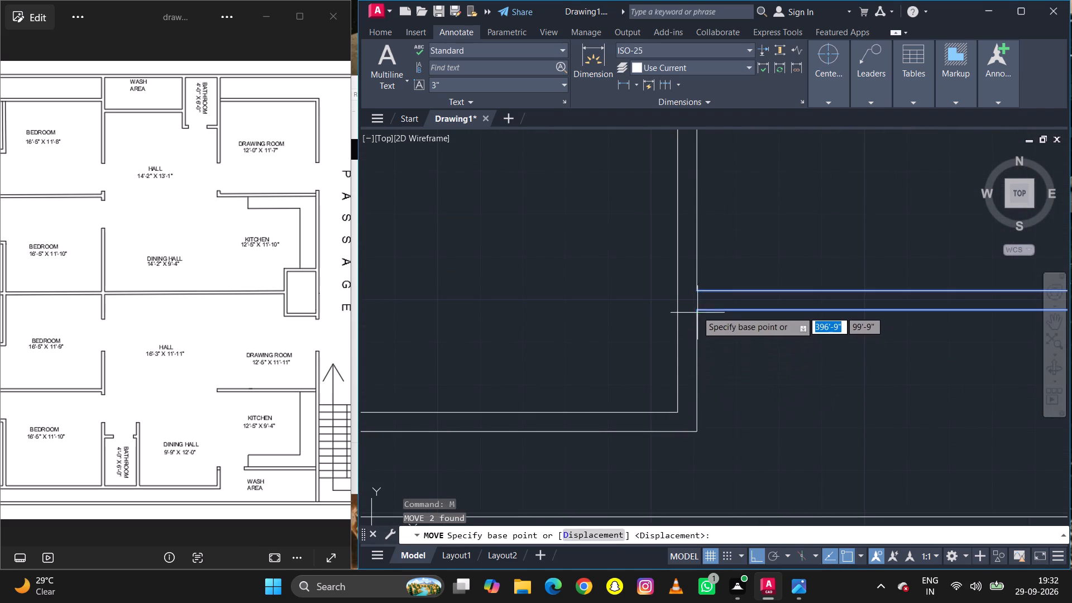
left_click(696, 310)
double_click(697, 434)
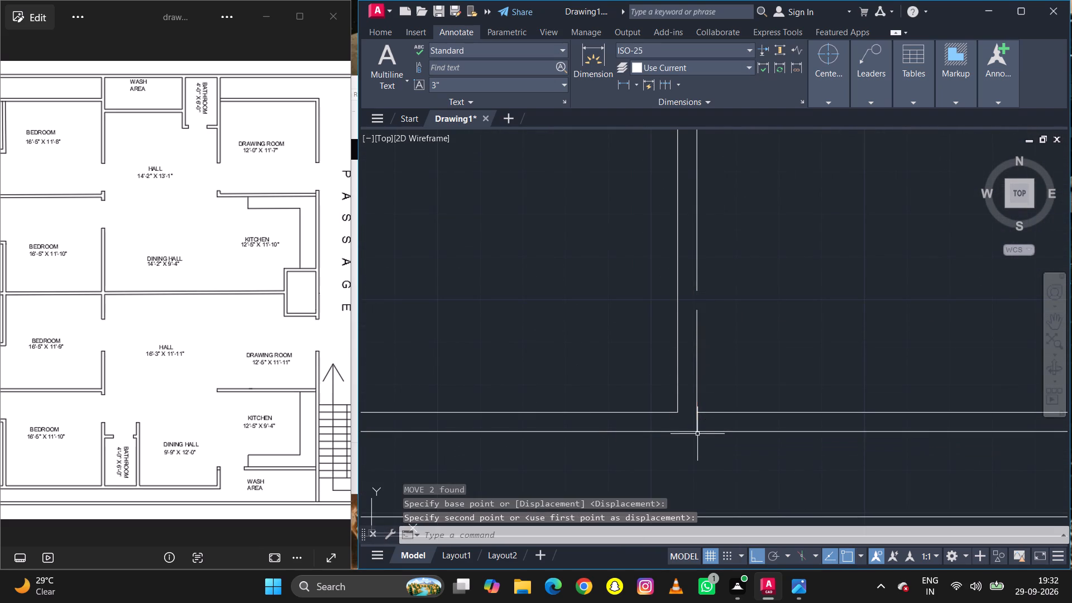
Join the two broken segments of the middle room's wall line on the drawing room and kitchen side to close the gap.
scroll(679, 432, "down", 3)
scroll(830, 412, "up", 2)
key("j")
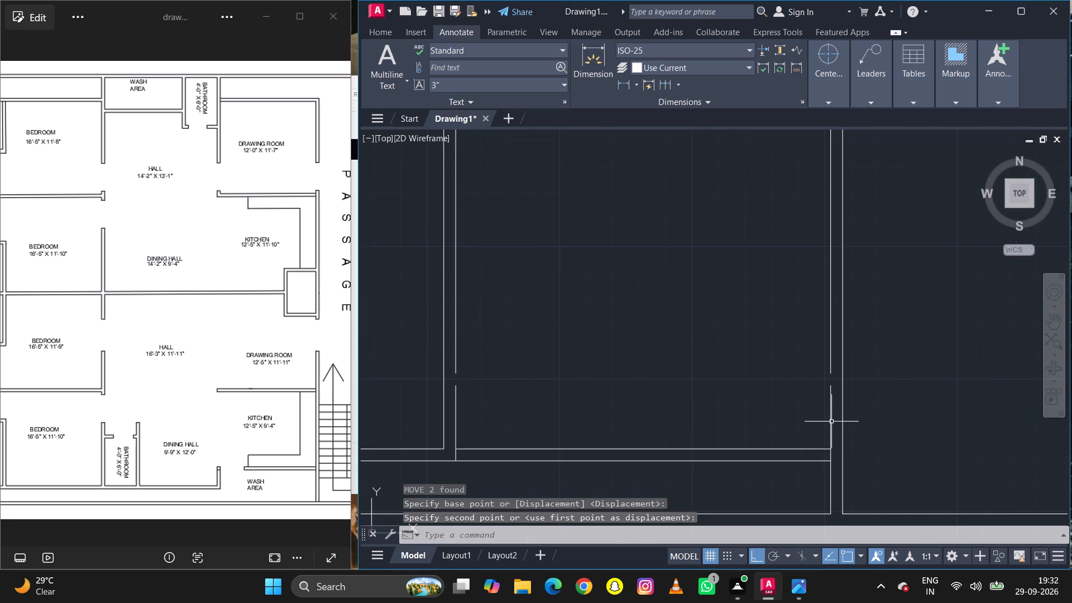
key("space")
left_click(830, 409)
left_click(830, 362)
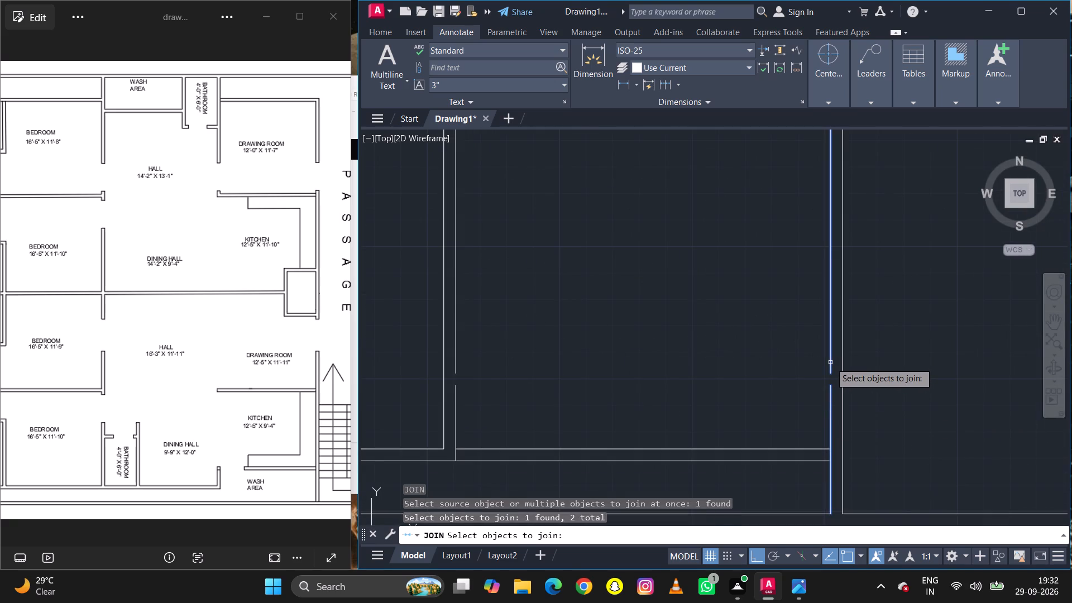
key("space")
Join the two broken segments of the middle room's wall line on the left bedroom side to close the gap.
key("space")
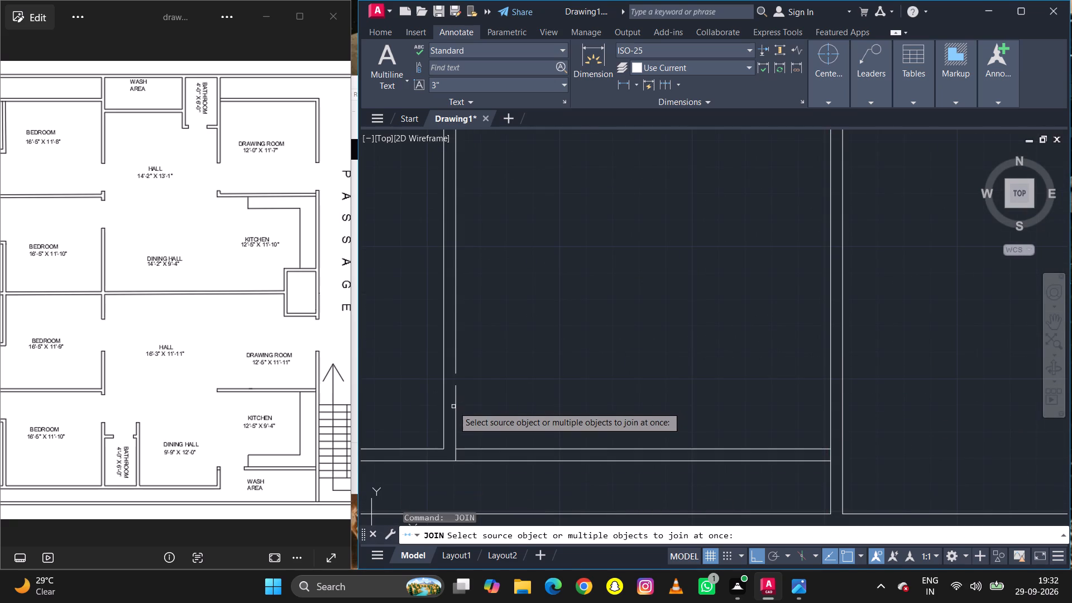
left_click(455, 406)
left_click(454, 367)
key("space")
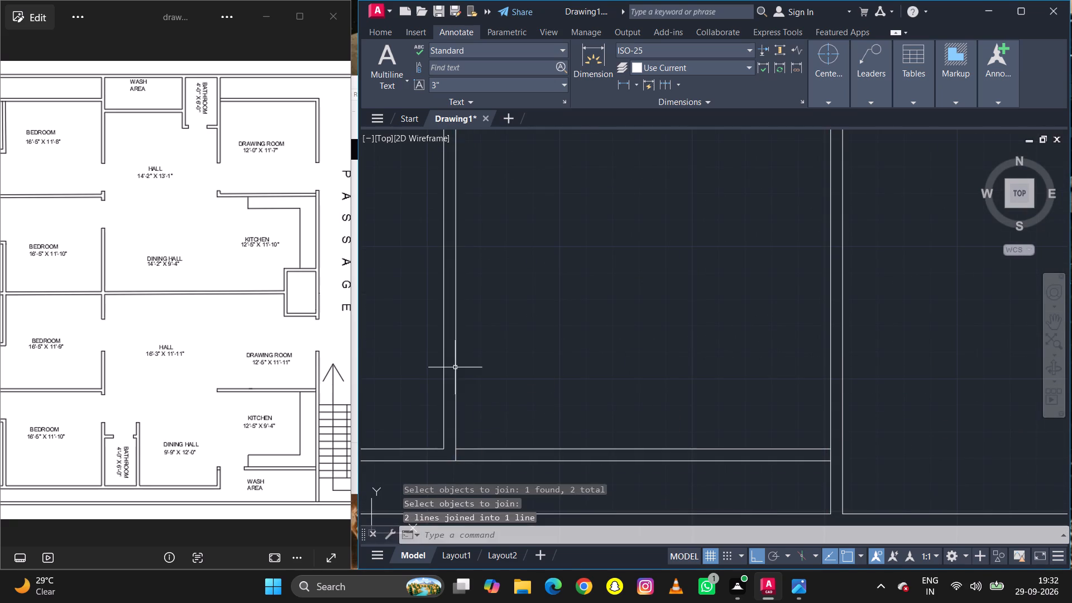
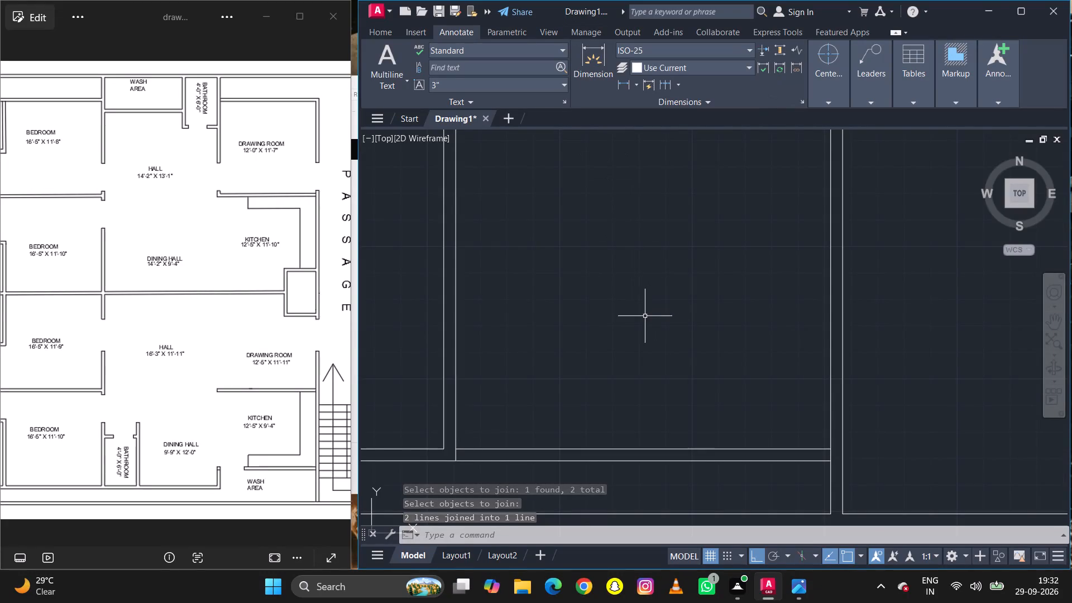
Examine the lower portion's wall junctions and compare the layout with the drawing room and kitchen area of the reference plan.
scroll(645, 317, "down", 2)
scroll(645, 317, "up", 1)
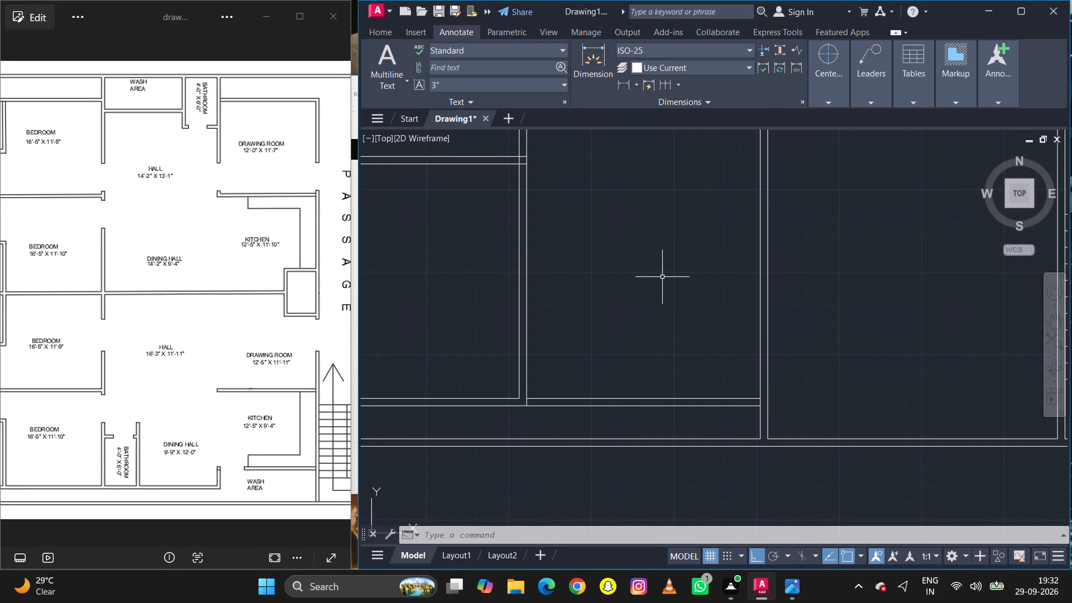
scroll(760, 399, "up", 2)
scroll(719, 387, "down", 4)
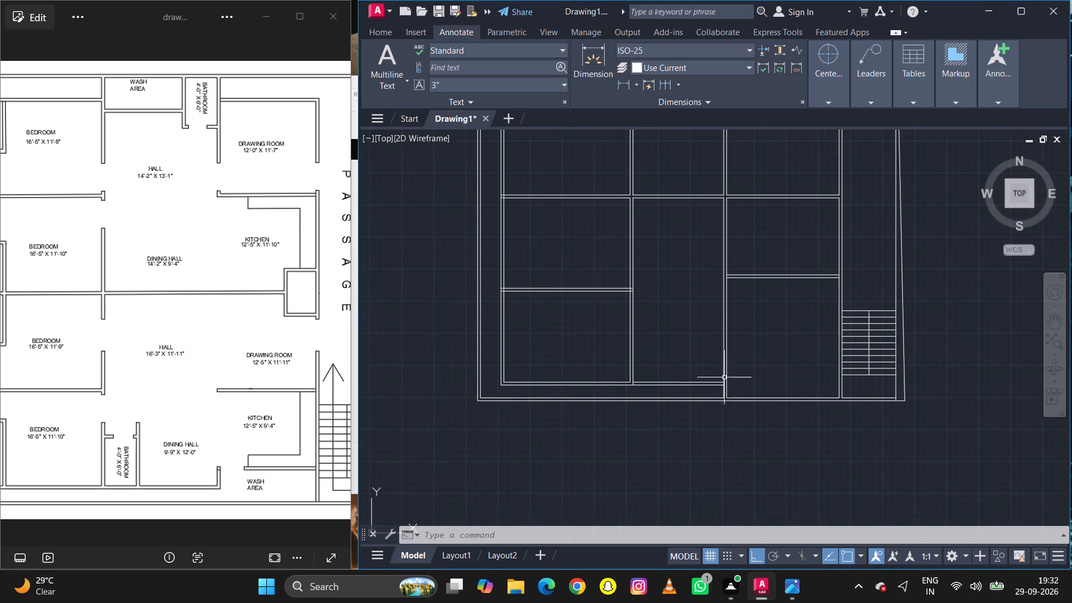
scroll(253, 379, "up", 9)
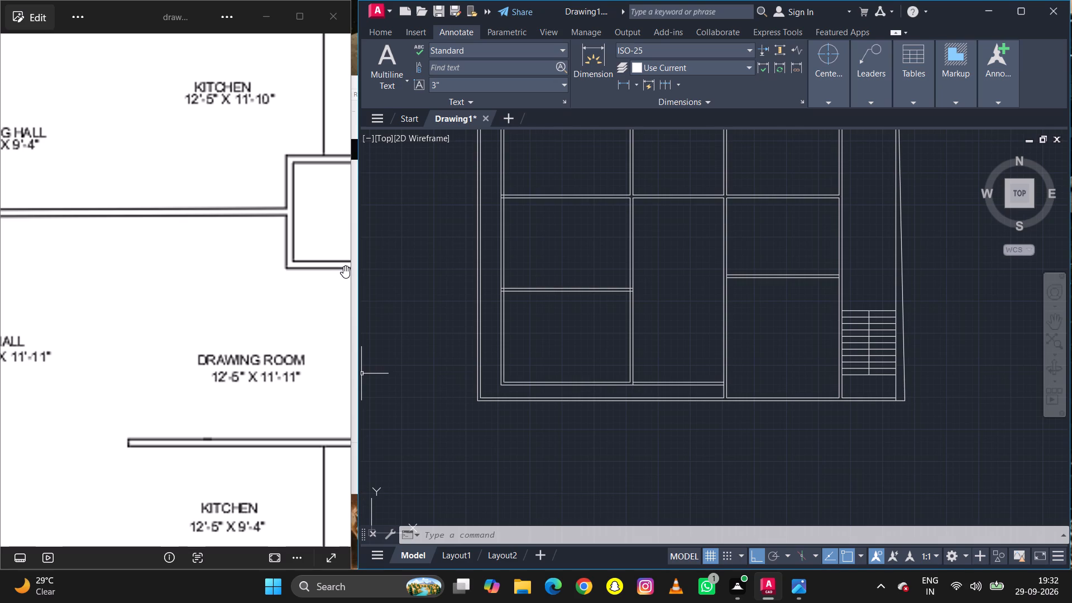
scroll(631, 296, "up", 4, "ctrl")
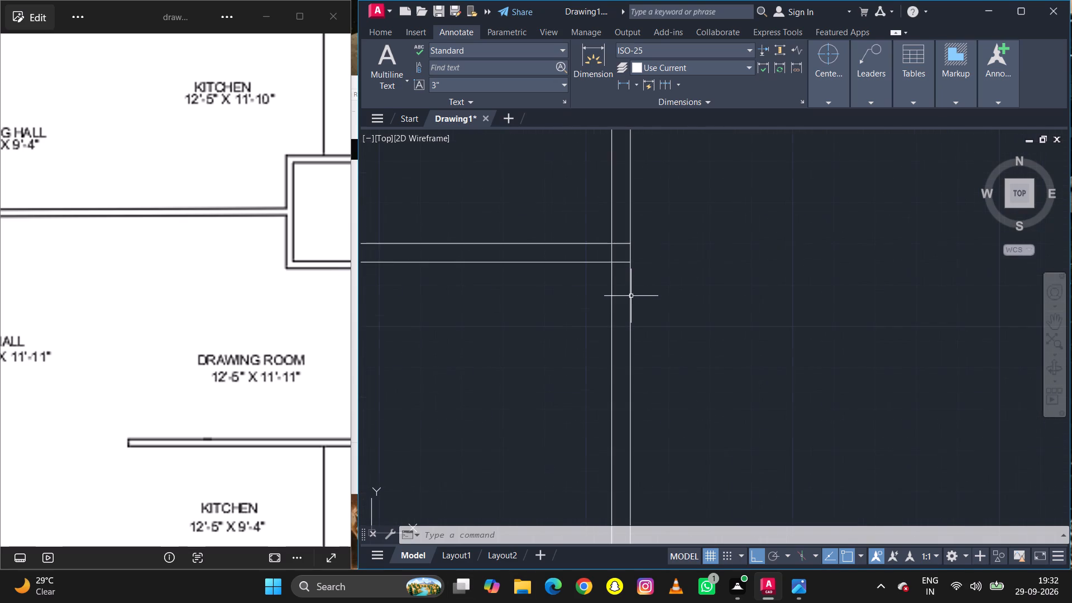
scroll(631, 296, "down", 3, "ctrl")
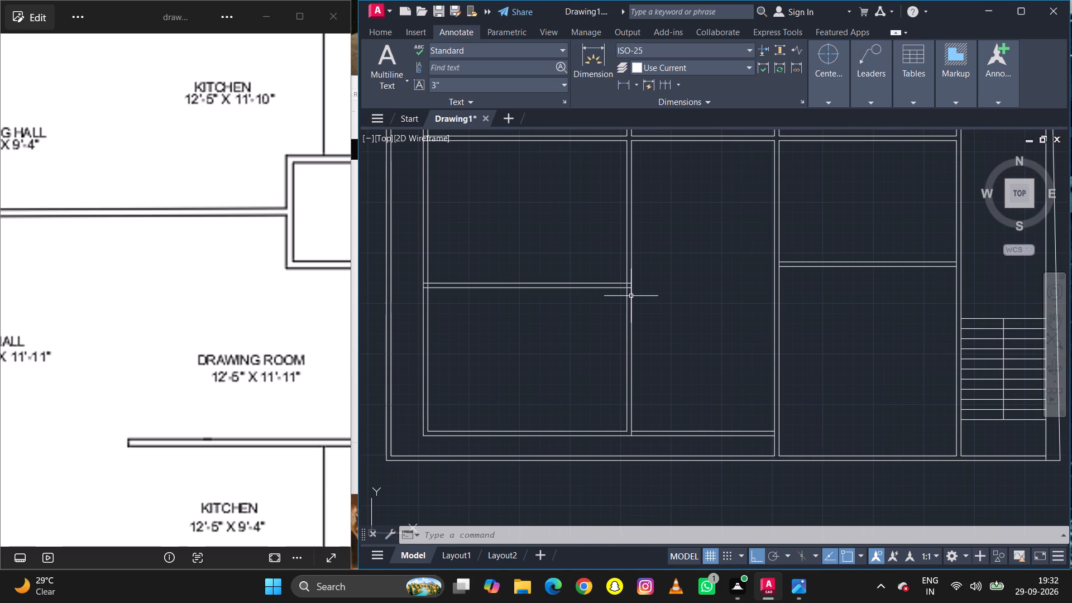
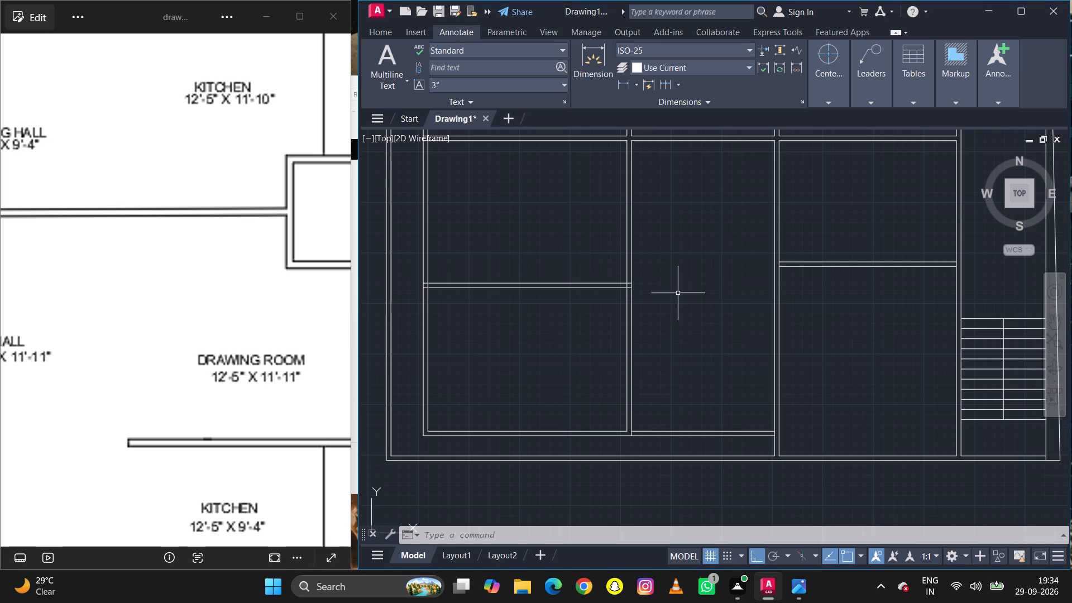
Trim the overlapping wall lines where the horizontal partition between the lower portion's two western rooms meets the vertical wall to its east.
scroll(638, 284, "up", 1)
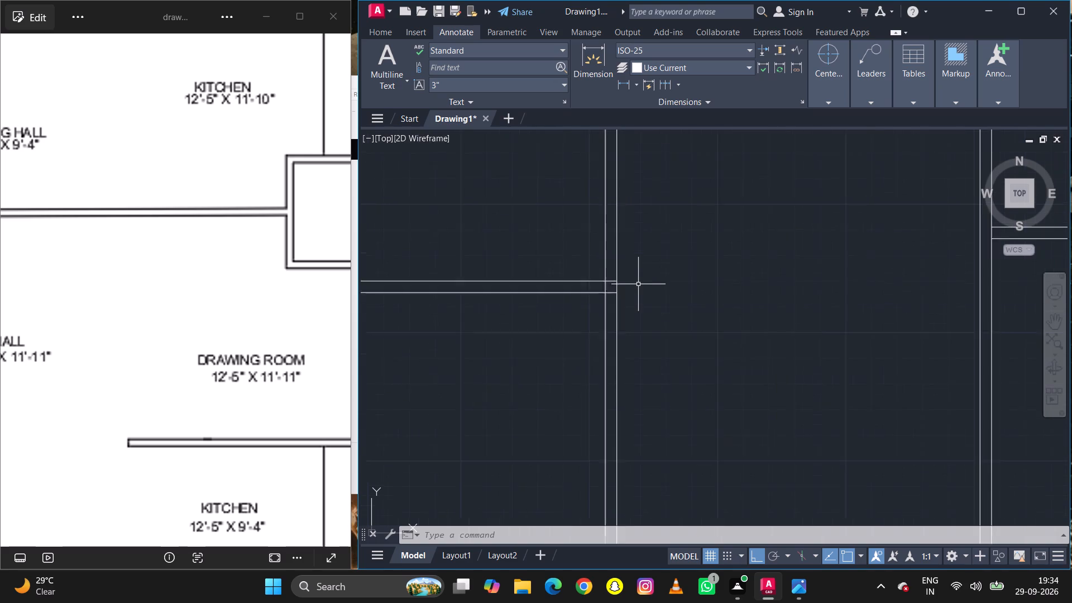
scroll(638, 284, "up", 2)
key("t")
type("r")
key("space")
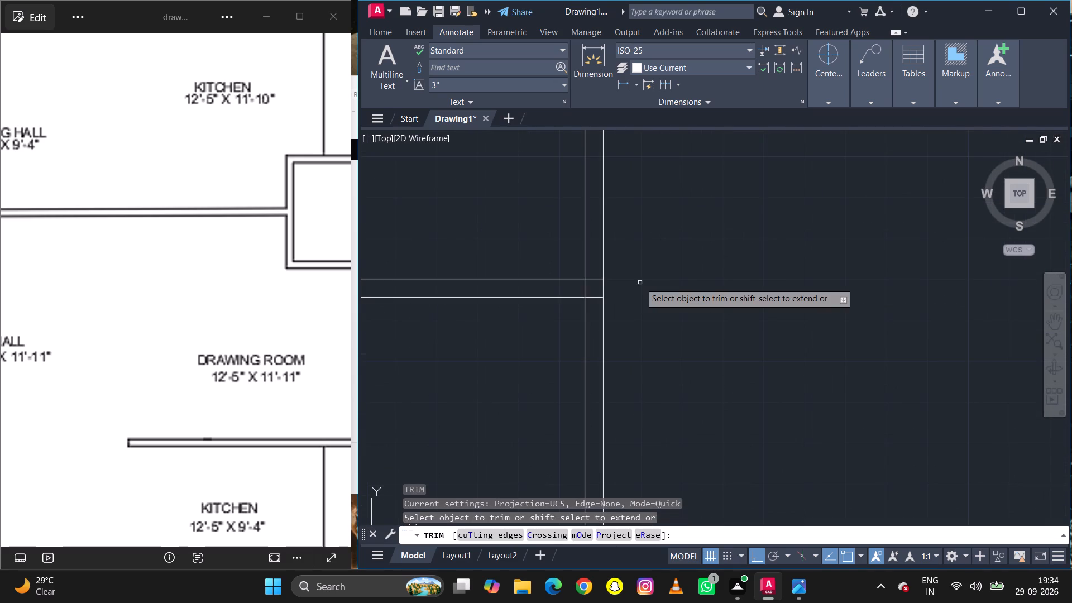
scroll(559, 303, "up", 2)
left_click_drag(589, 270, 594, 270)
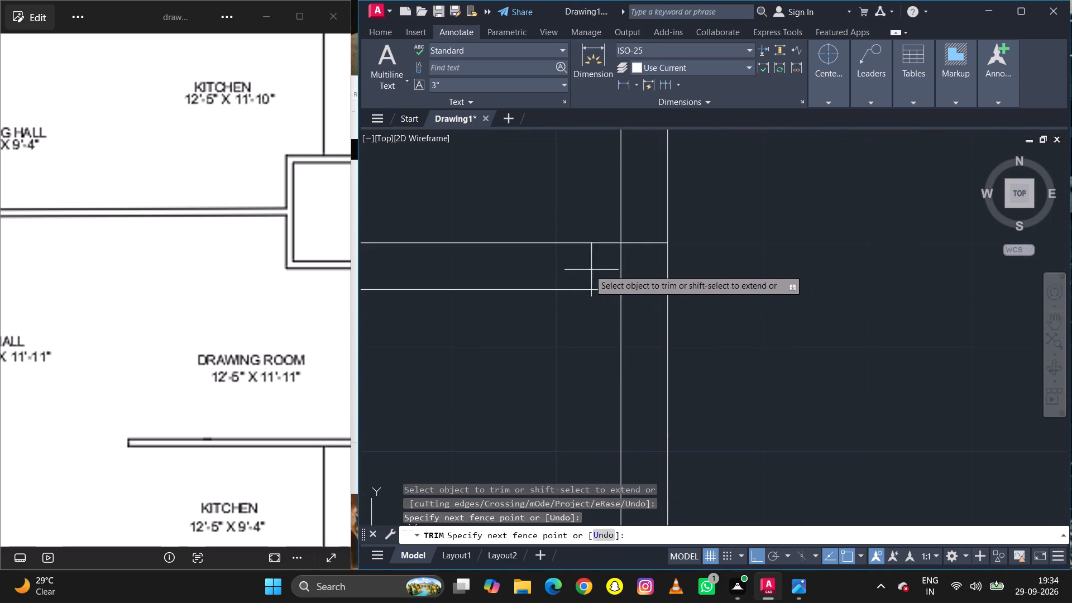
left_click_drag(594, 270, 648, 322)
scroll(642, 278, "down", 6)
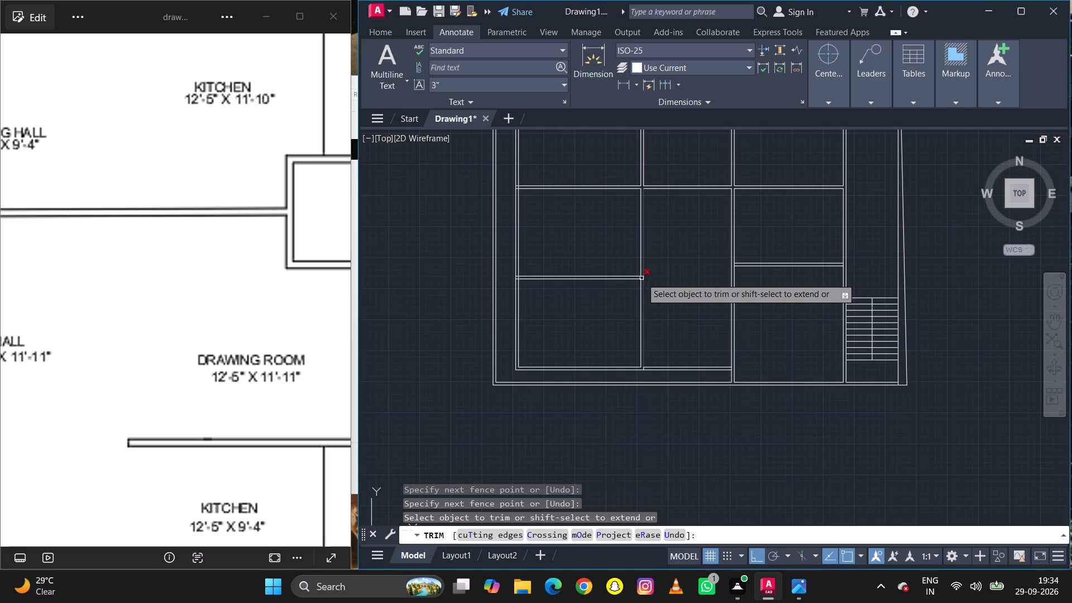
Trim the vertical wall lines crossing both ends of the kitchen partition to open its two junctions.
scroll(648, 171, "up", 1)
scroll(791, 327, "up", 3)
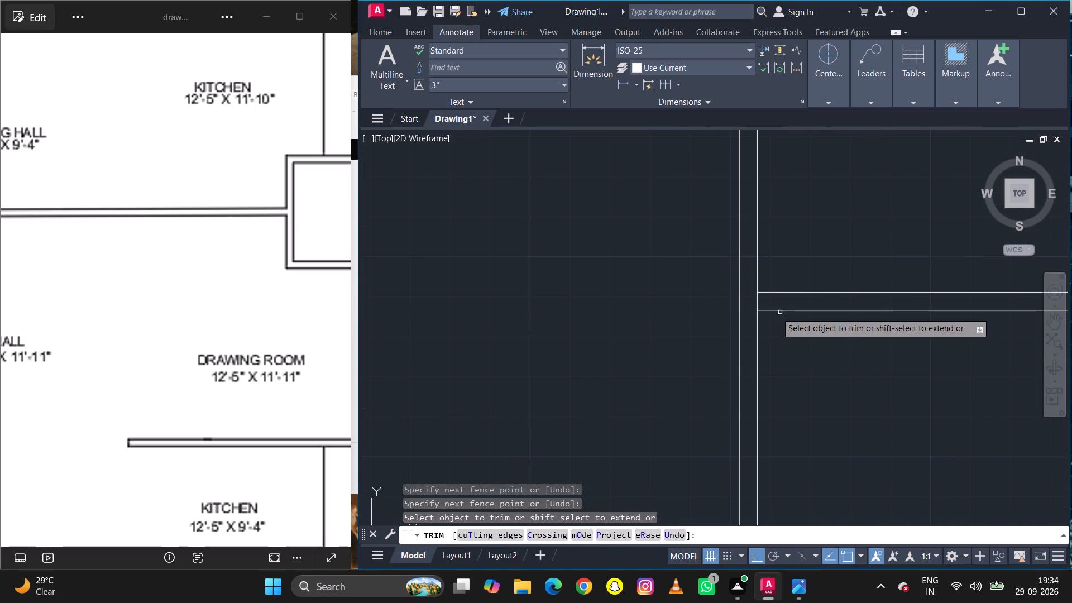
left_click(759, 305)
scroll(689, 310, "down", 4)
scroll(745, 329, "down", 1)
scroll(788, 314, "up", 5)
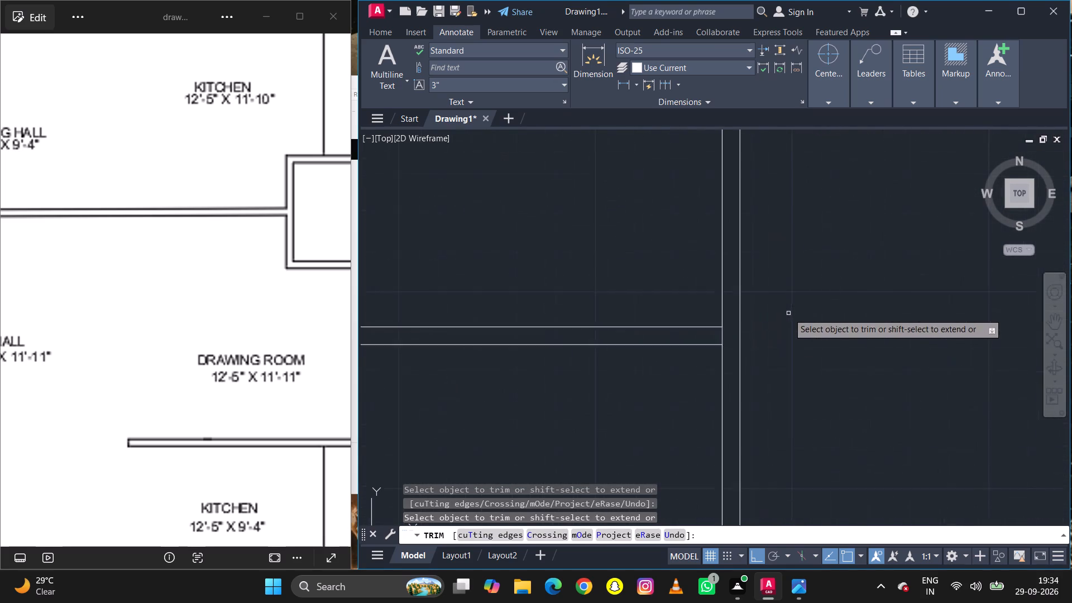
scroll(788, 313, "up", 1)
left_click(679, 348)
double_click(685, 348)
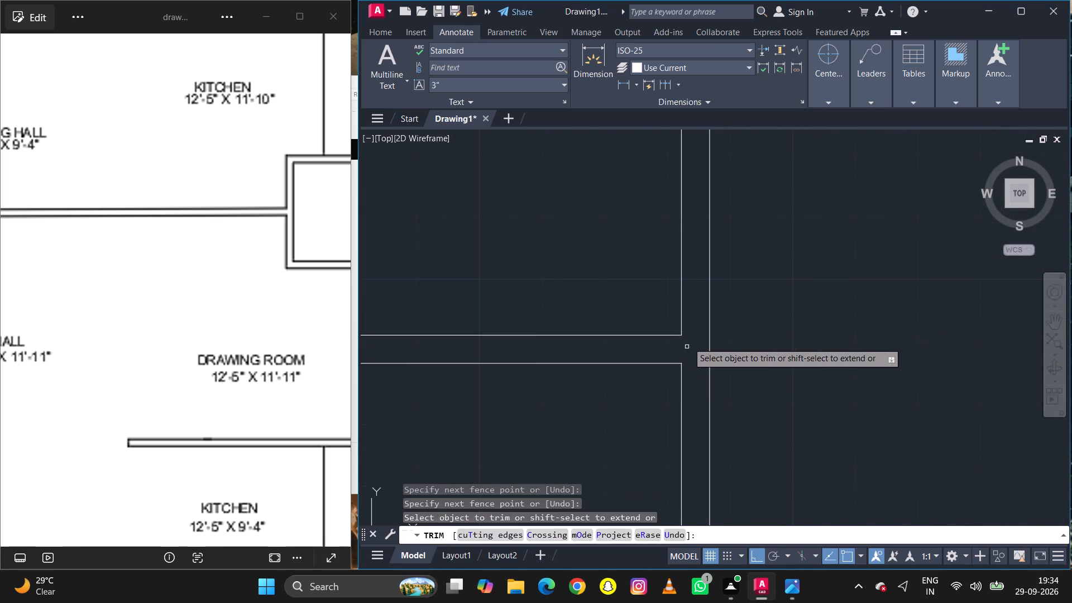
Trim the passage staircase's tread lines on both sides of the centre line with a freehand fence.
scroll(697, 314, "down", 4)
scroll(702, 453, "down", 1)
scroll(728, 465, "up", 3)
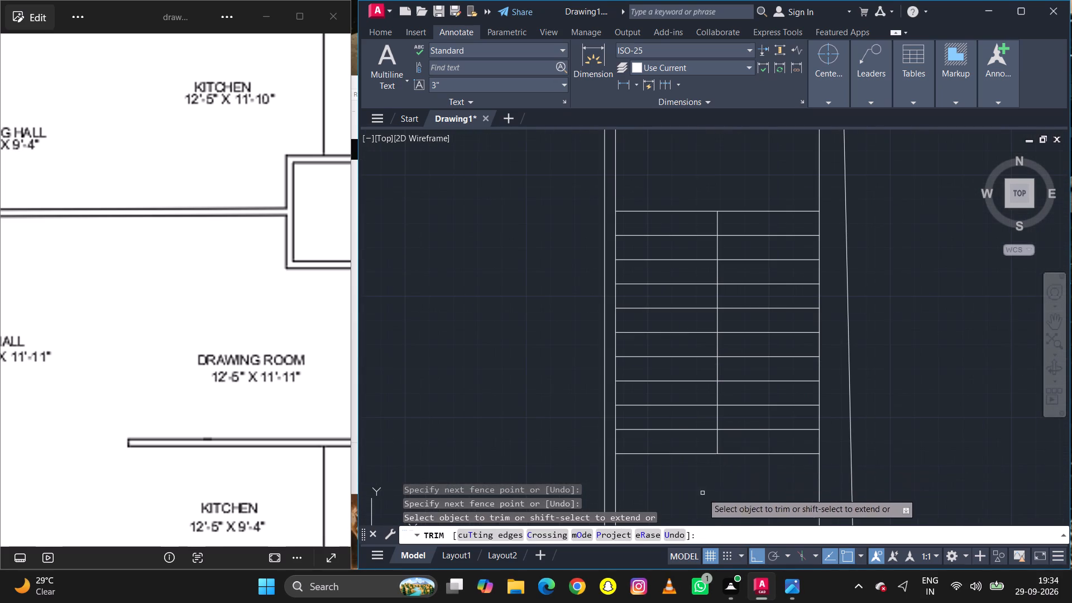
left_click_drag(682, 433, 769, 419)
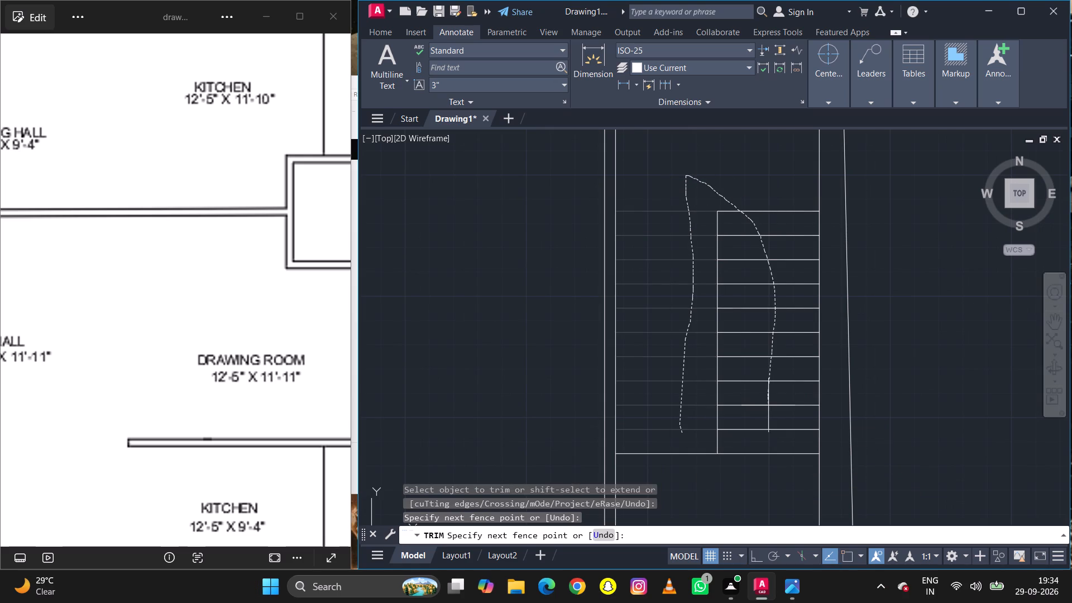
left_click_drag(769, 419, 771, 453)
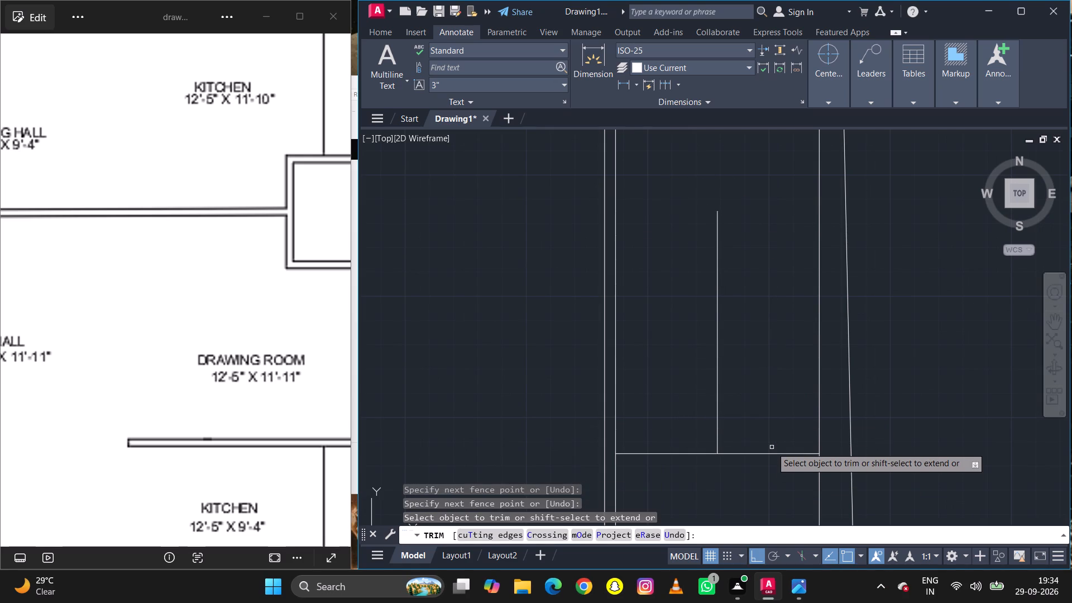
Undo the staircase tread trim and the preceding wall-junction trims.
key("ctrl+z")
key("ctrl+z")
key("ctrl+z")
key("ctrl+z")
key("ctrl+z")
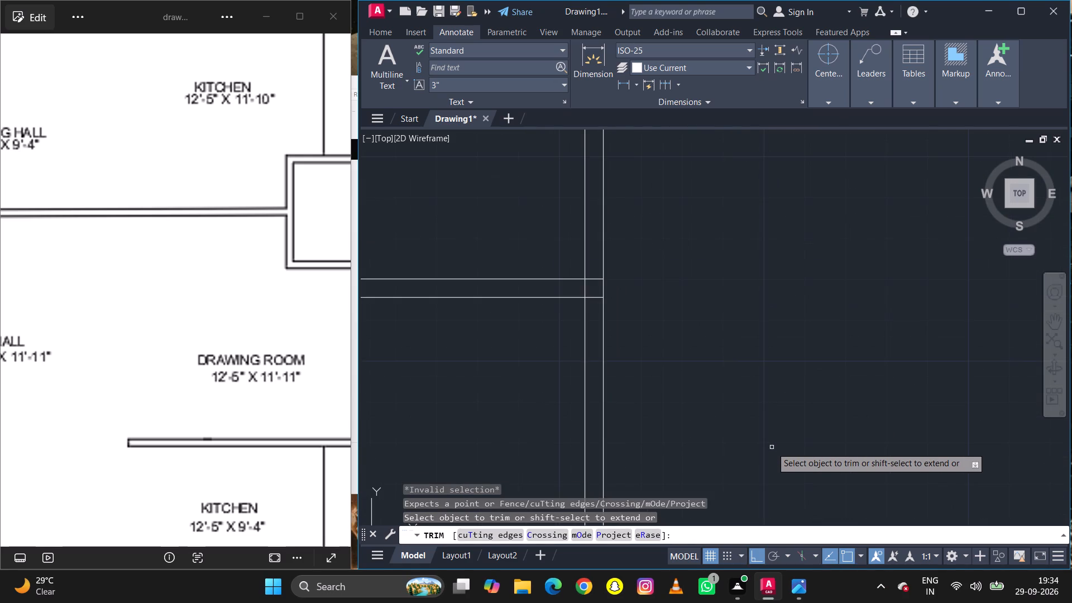
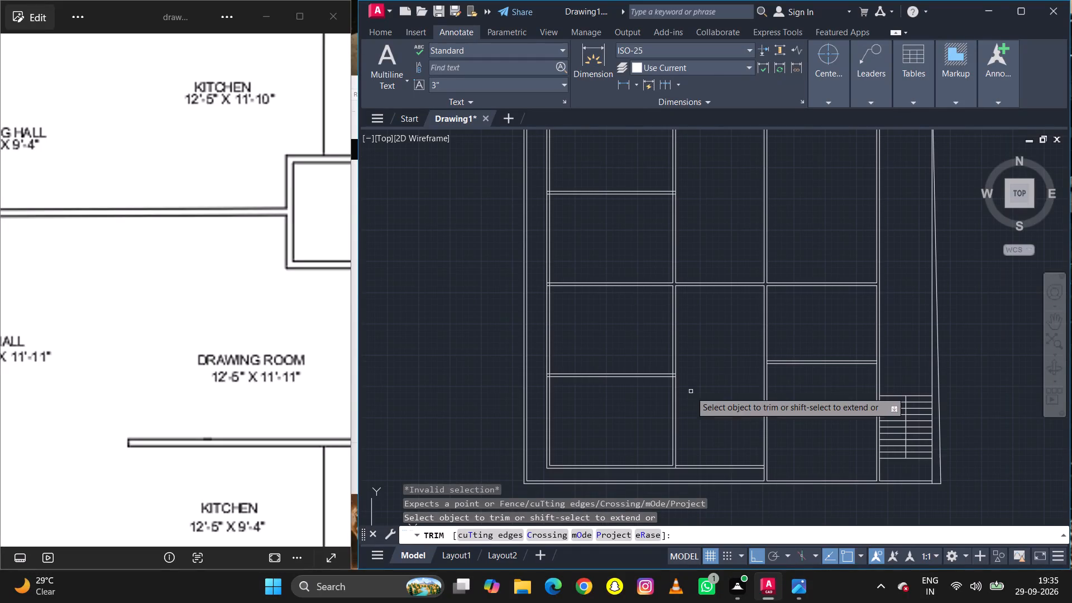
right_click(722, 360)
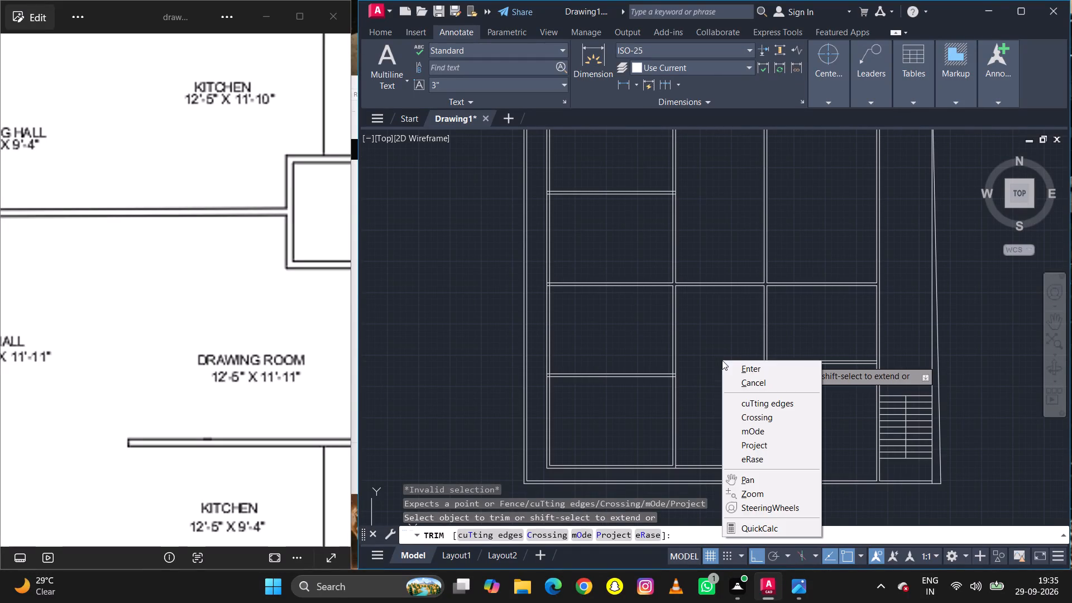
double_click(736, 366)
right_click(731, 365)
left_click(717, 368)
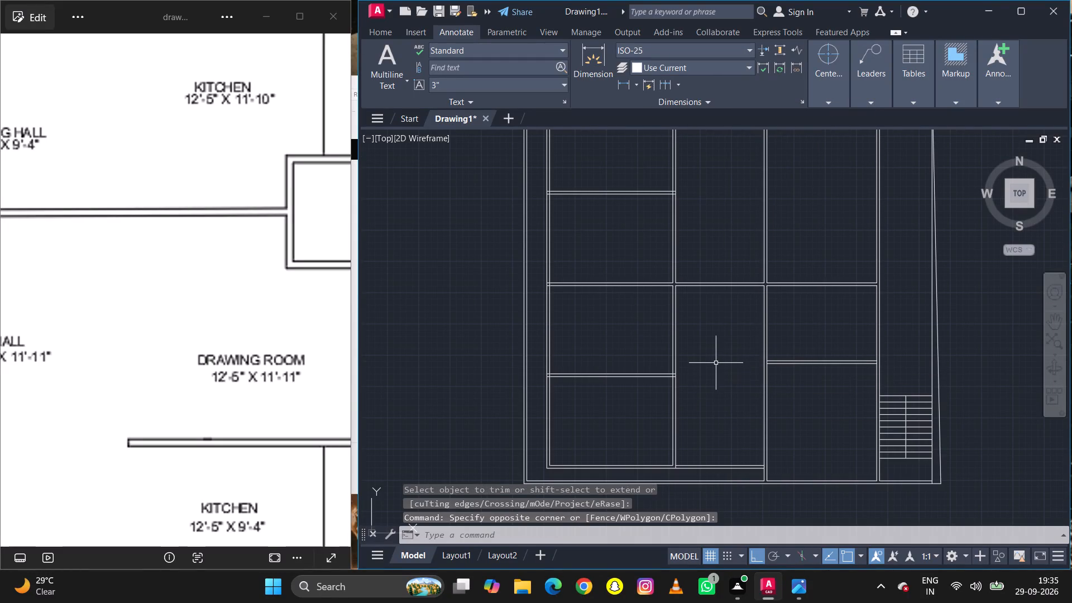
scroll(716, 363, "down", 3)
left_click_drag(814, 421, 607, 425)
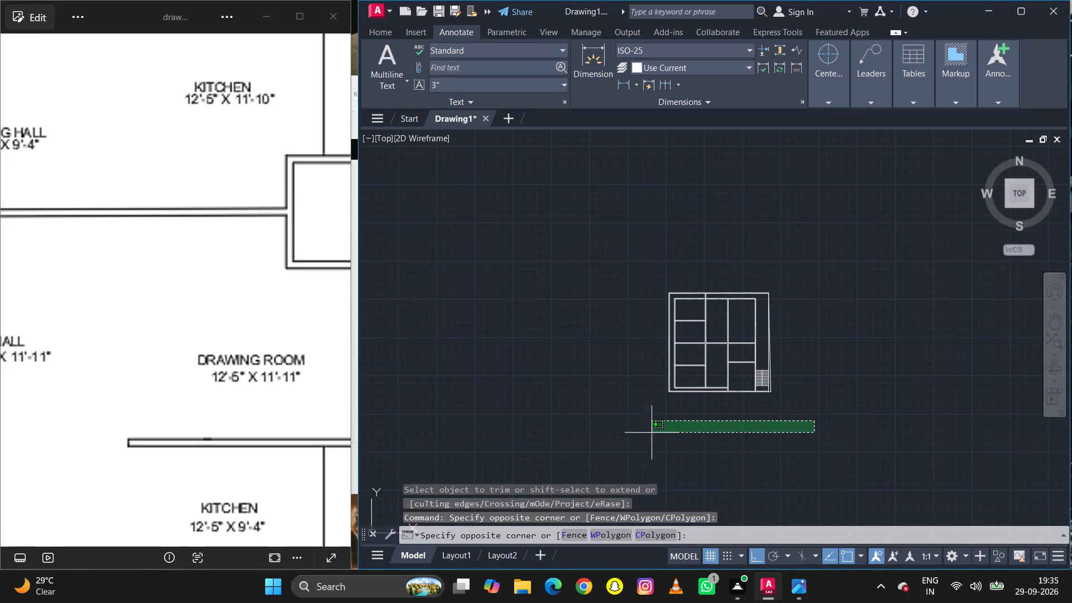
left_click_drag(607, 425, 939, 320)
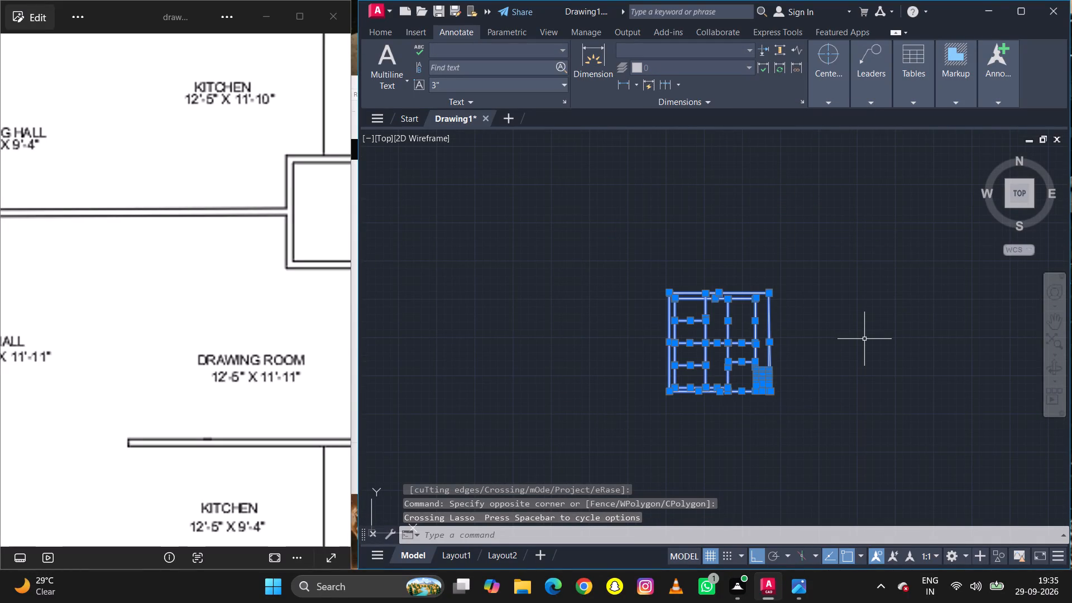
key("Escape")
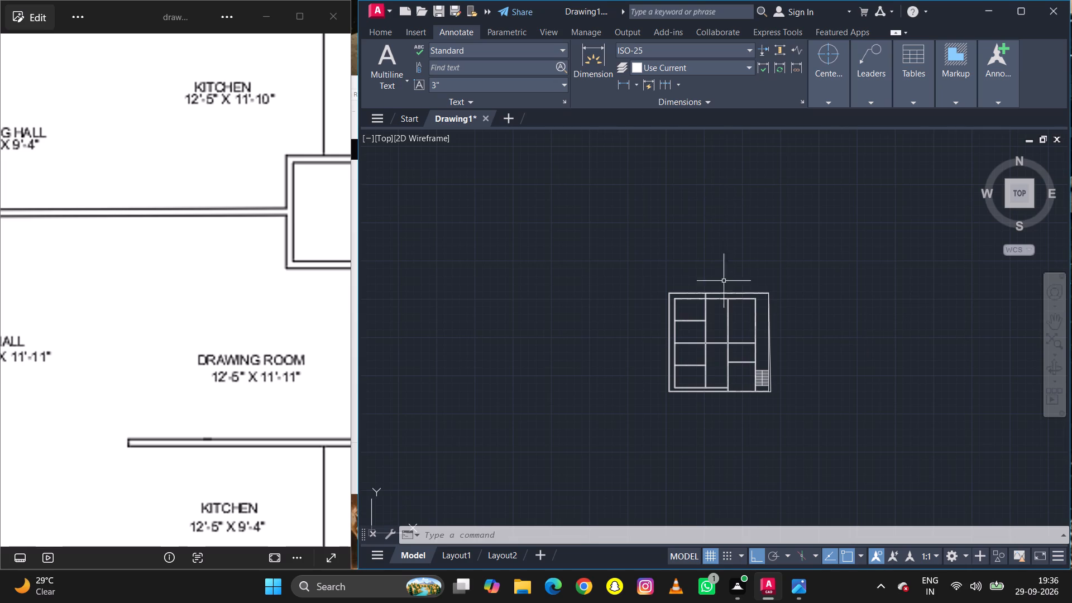
Examine the plan's overall wall layout and its wall junctions, including the crossing where the upper and lower portions meet.
scroll(738, 333, "up", 5)
scroll(713, 296, "down", 2)
scroll(603, 418, "up", 2)
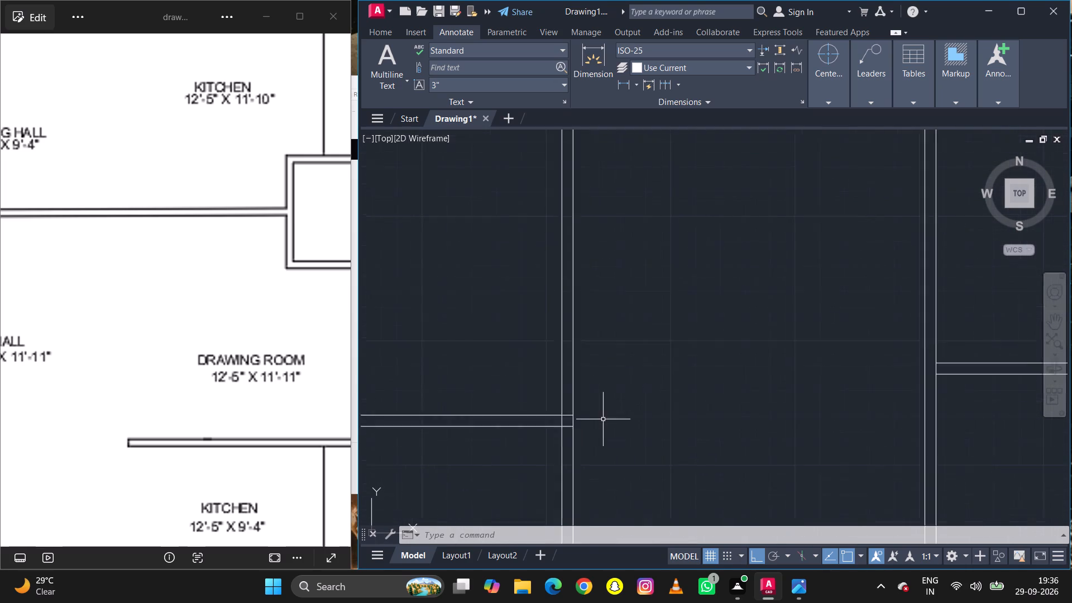
scroll(603, 420, "up", 2)
scroll(606, 418, "down", 5)
scroll(603, 249, "up", 4)
scroll(603, 251, "down", 4)
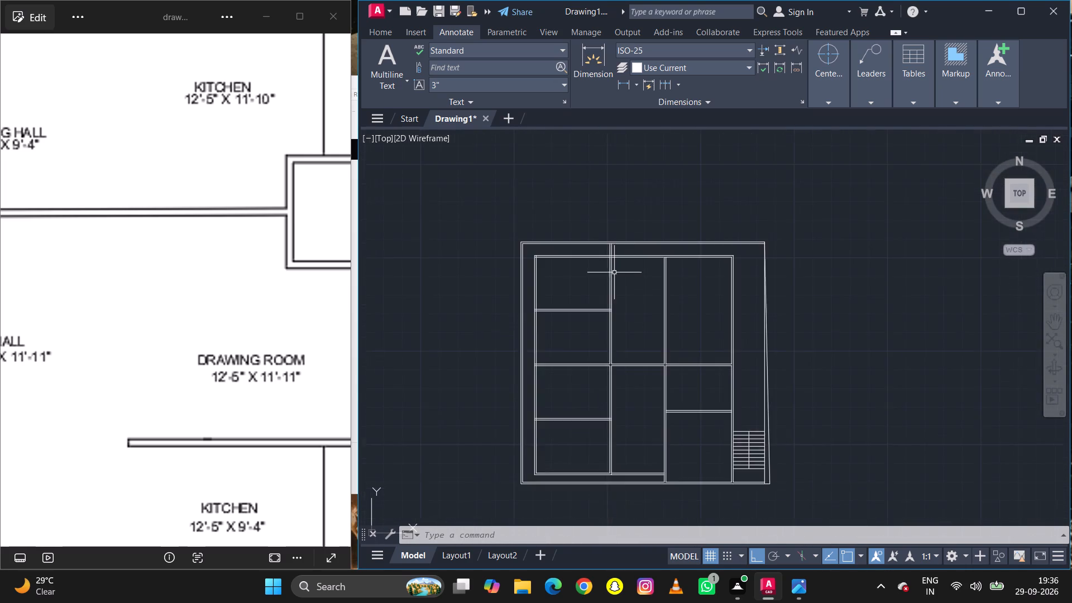
scroll(612, 234, "up", 3)
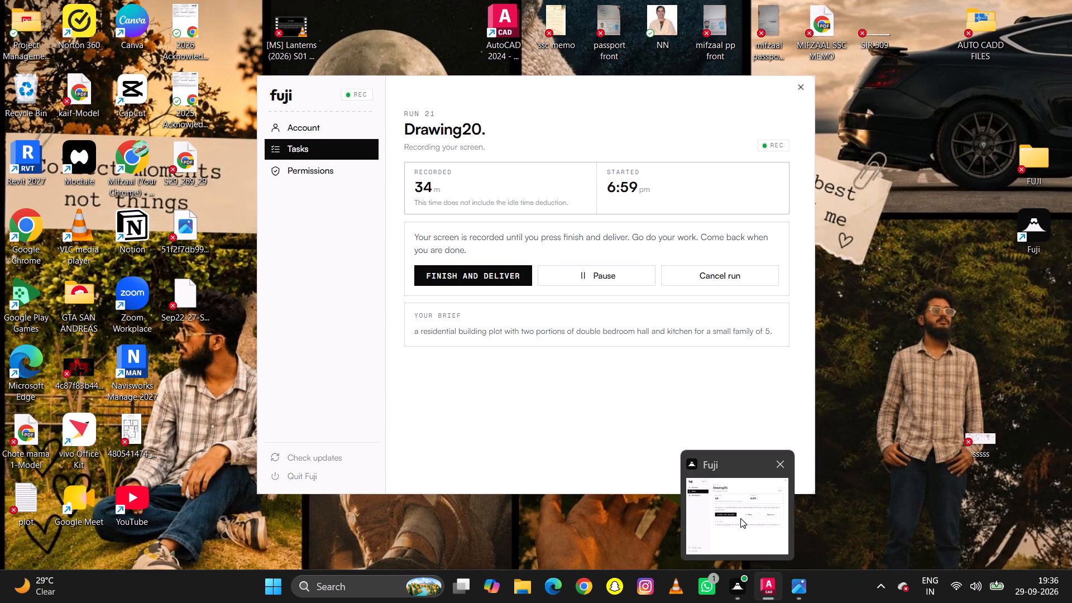
scroll(741, 435, "down", 3)
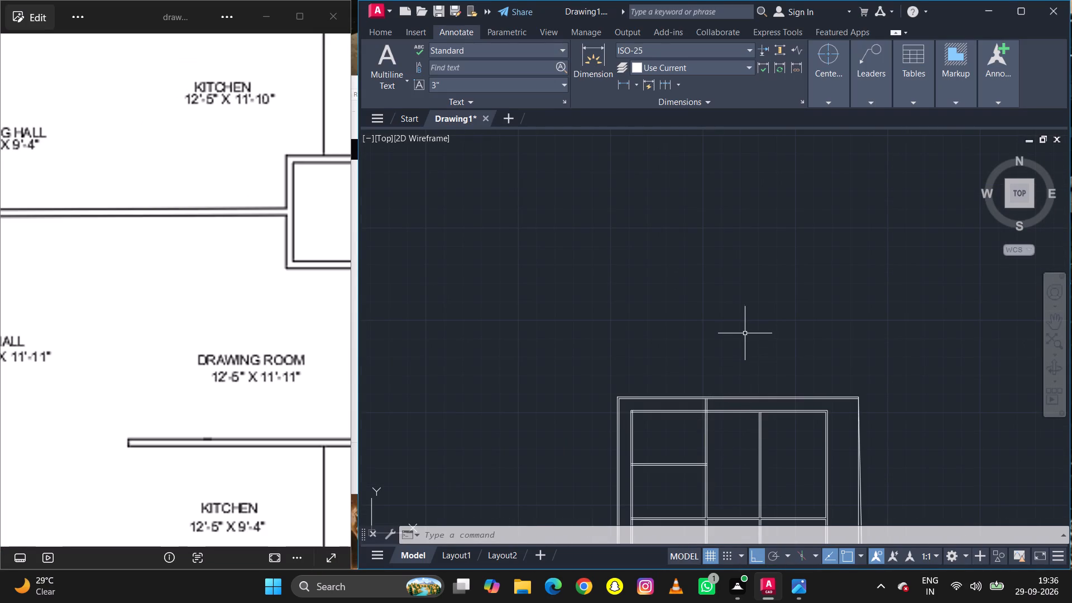
scroll(740, 290, "down", 2)
scroll(748, 352, "up", 2)
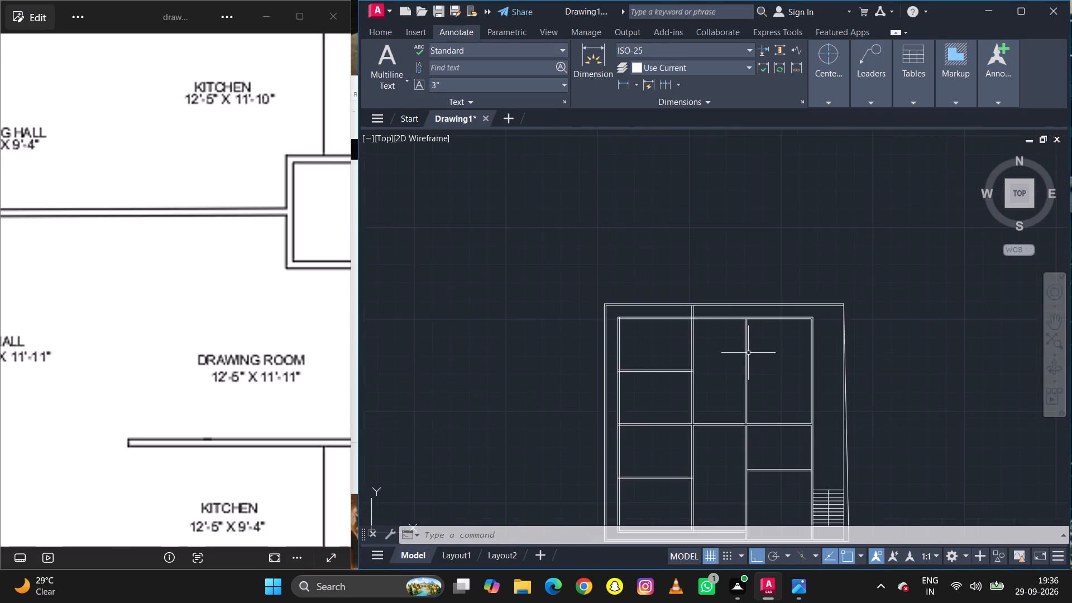
scroll(748, 353, "up", 1)
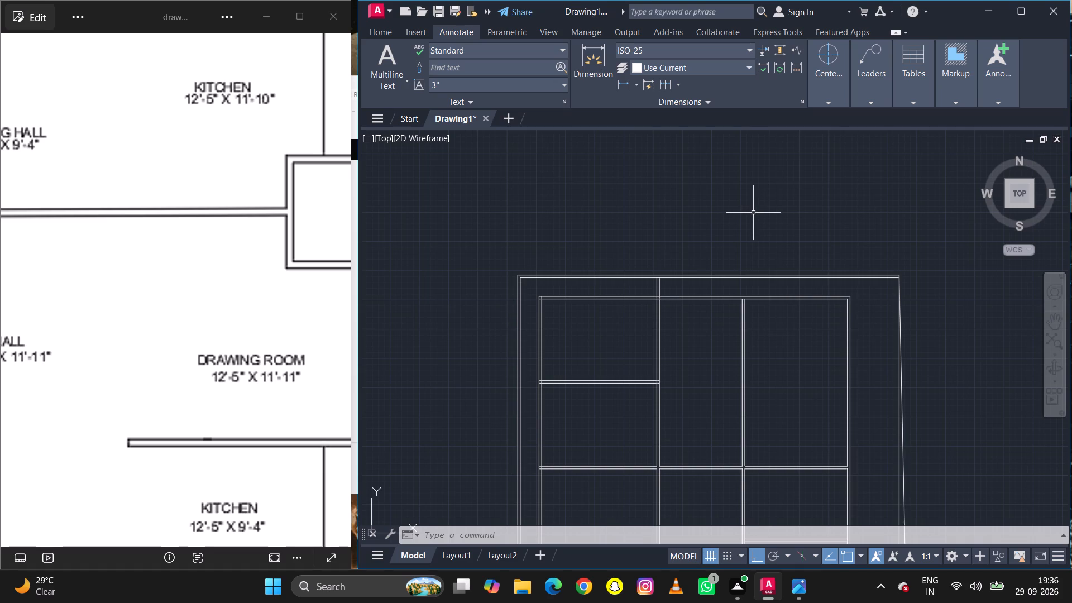
scroll(753, 213, "down", 2)
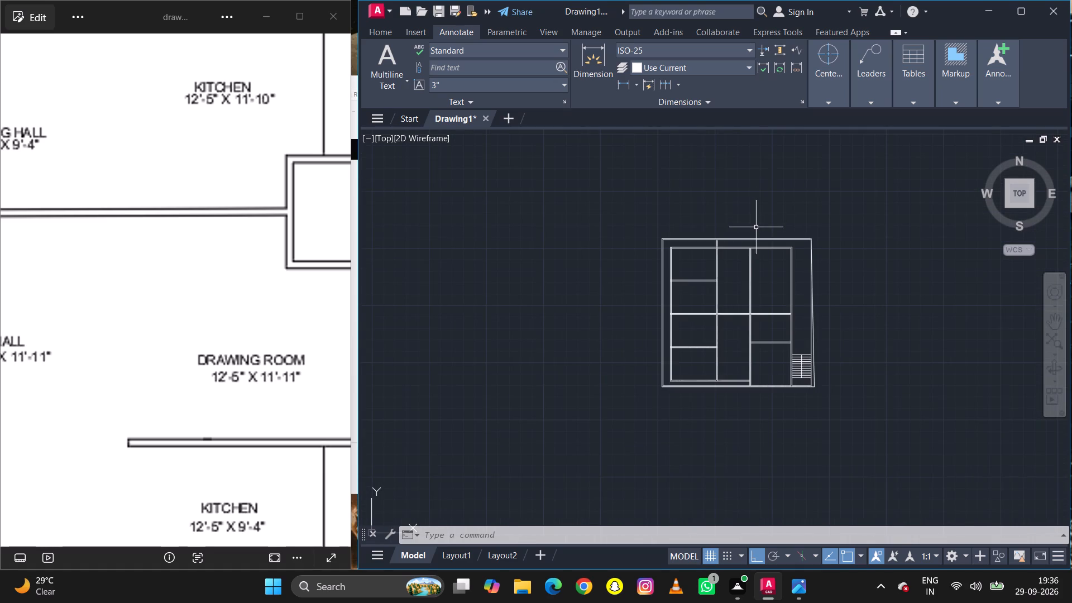
scroll(750, 313, "up", 3)
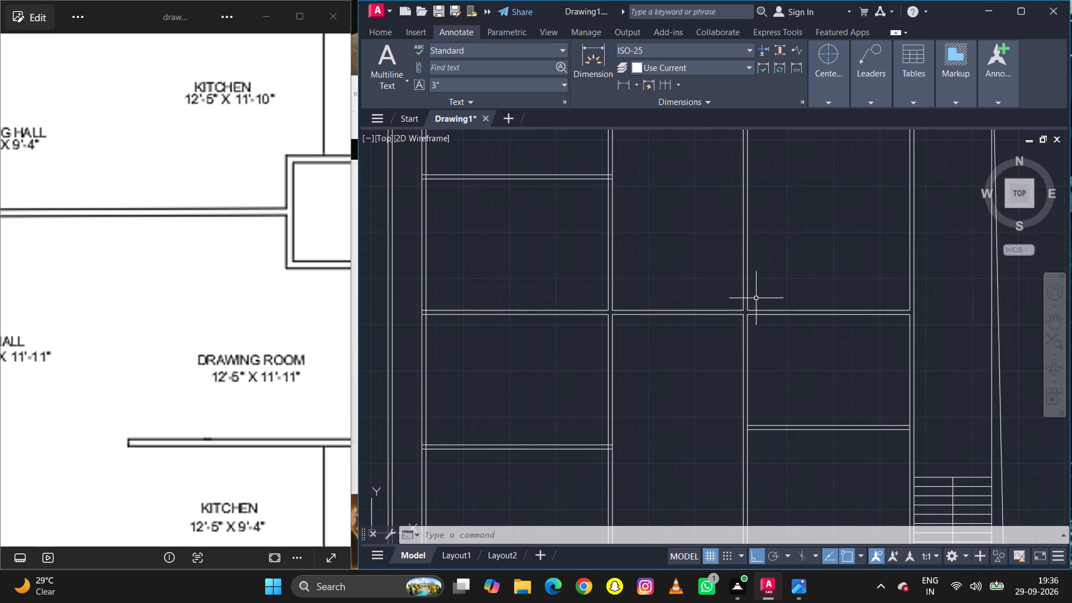
scroll(745, 313, "up", 4)
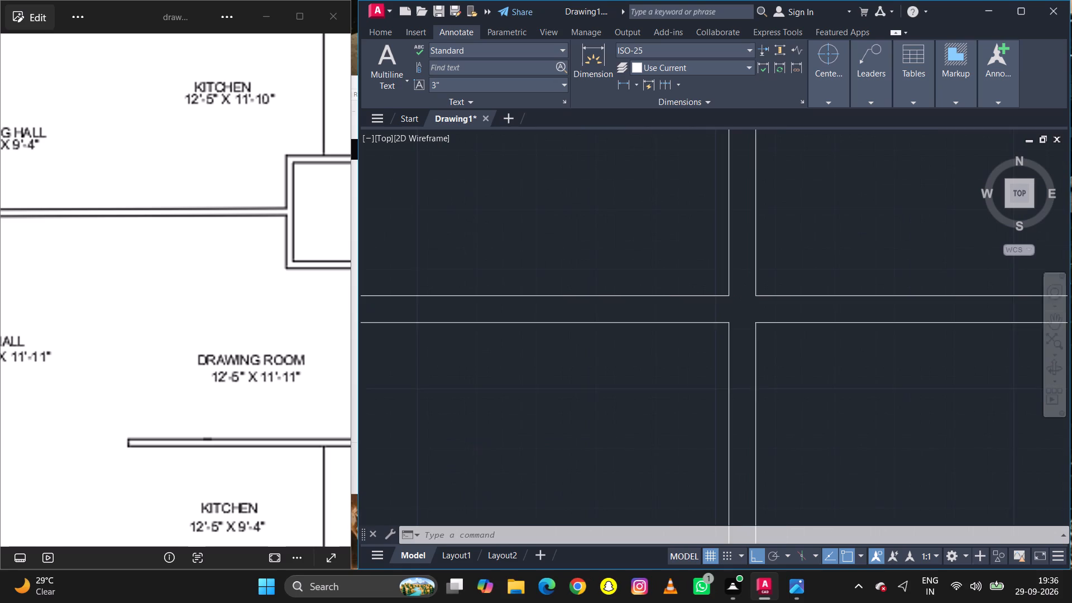
scroll(745, 313, "up", 8)
scroll(741, 306, "down", 4)
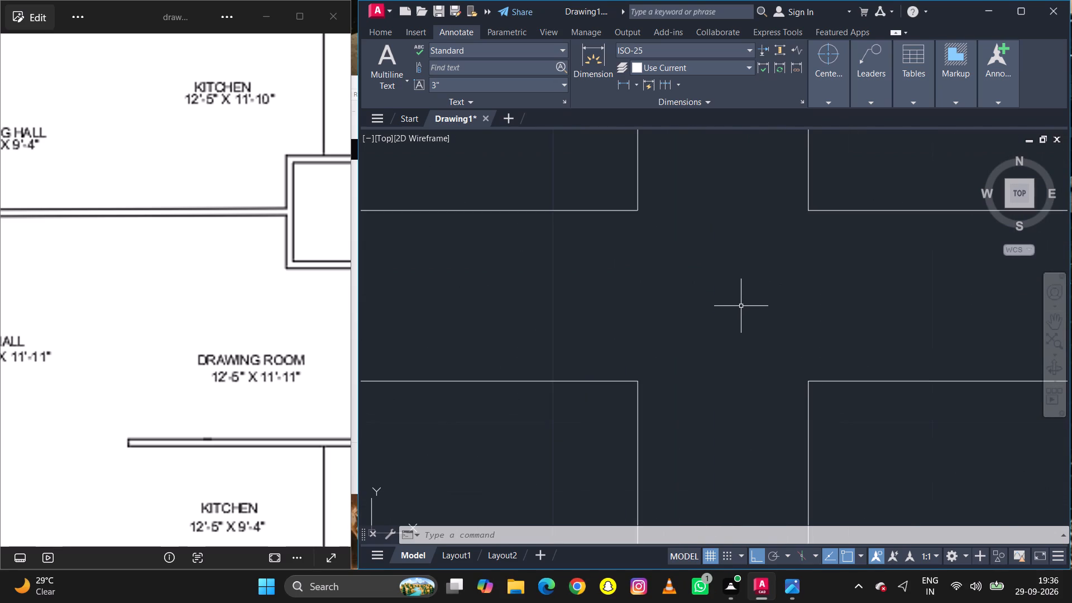
scroll(741, 306, "down", 1)
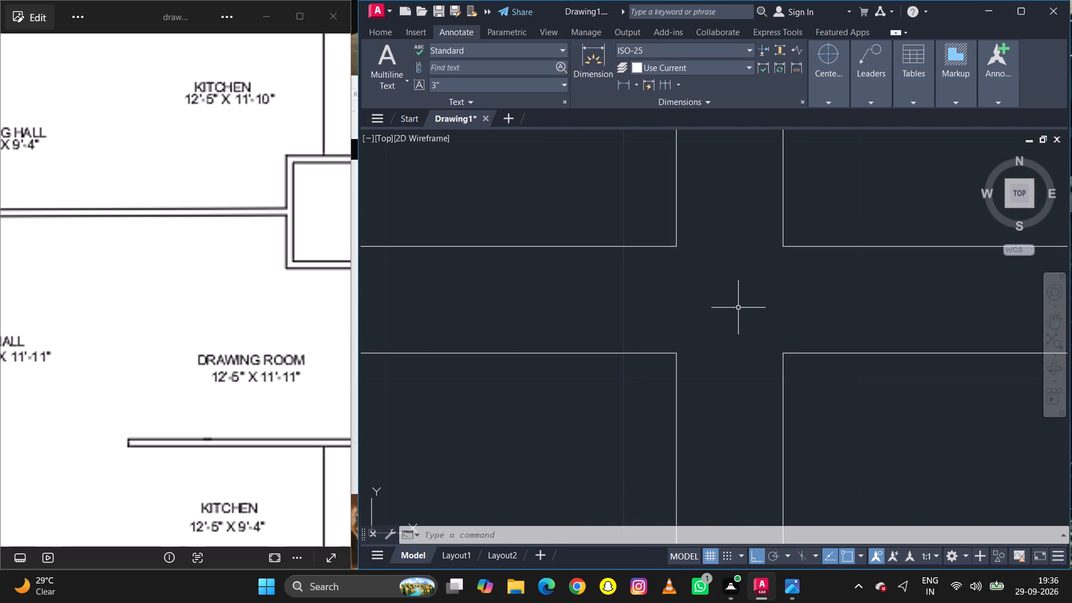
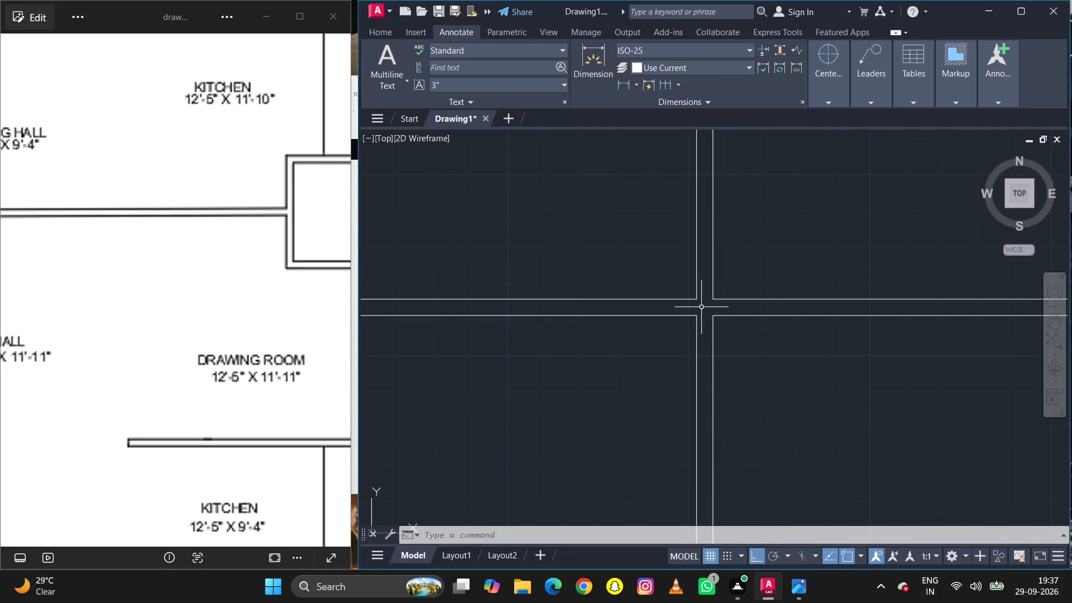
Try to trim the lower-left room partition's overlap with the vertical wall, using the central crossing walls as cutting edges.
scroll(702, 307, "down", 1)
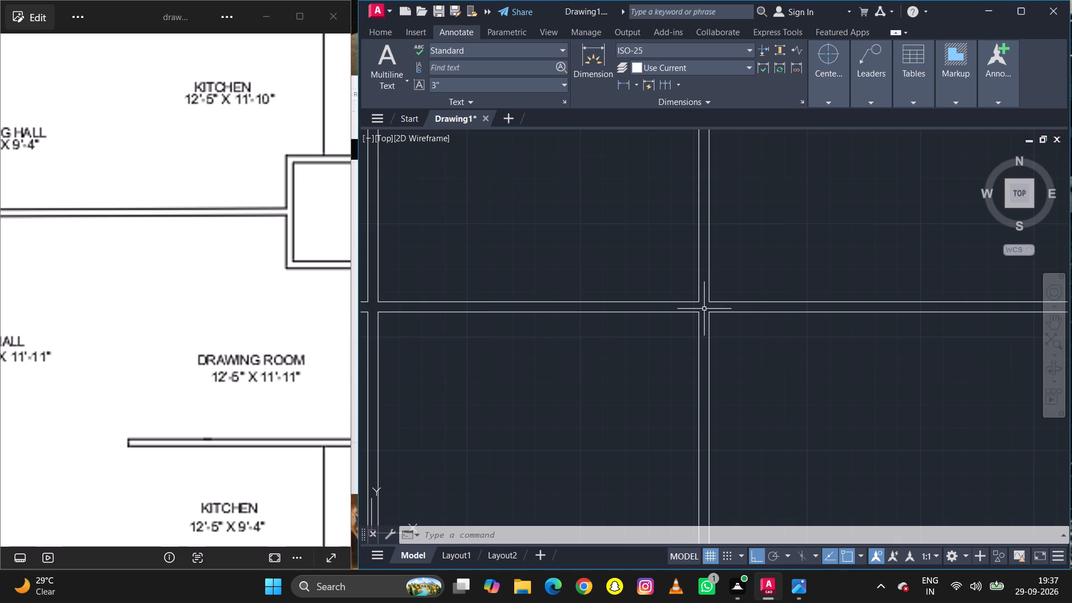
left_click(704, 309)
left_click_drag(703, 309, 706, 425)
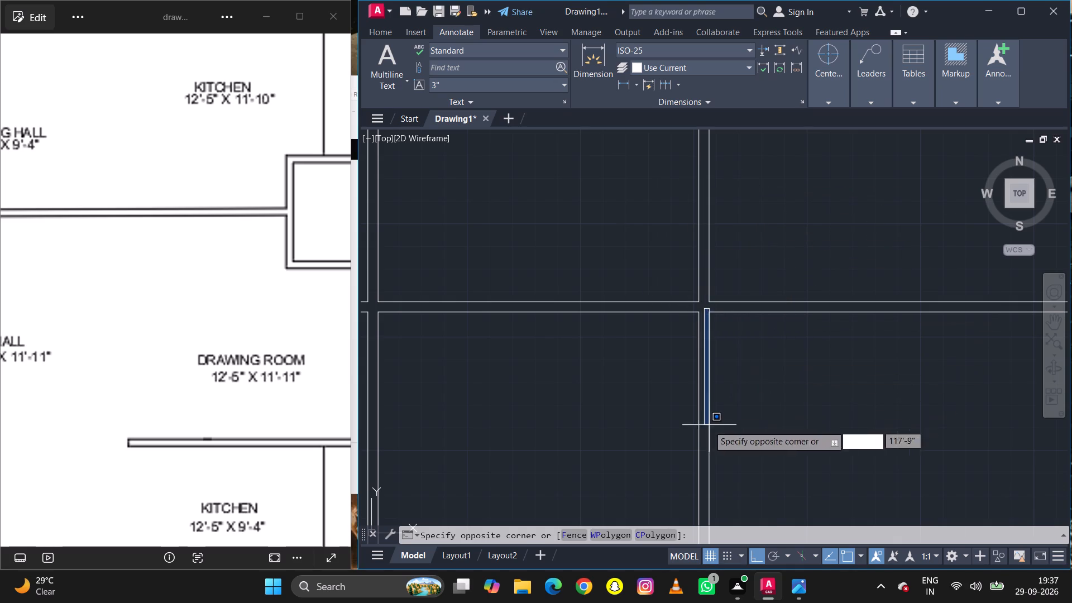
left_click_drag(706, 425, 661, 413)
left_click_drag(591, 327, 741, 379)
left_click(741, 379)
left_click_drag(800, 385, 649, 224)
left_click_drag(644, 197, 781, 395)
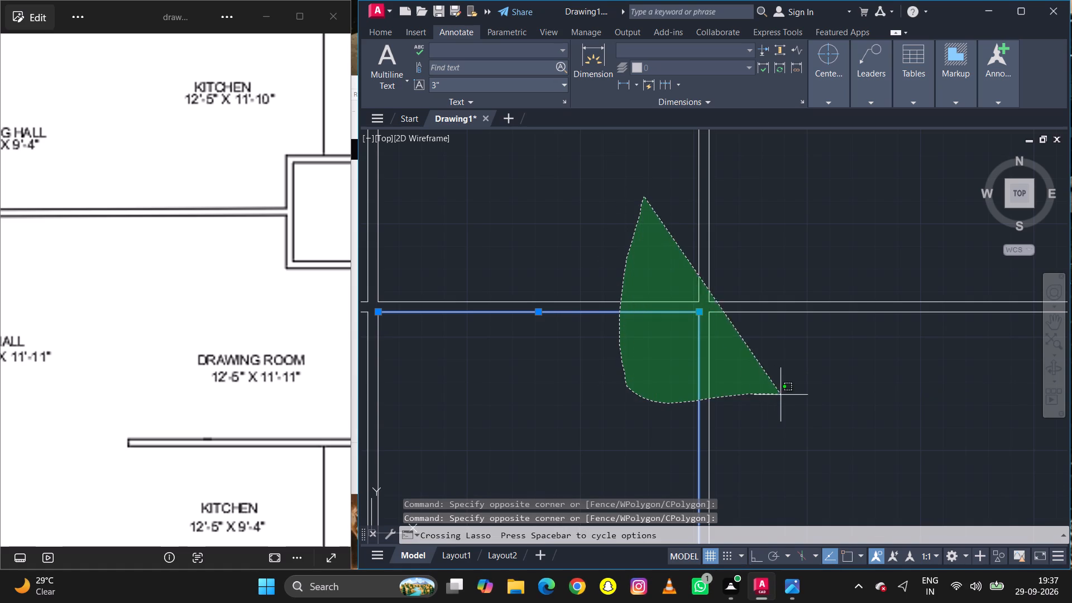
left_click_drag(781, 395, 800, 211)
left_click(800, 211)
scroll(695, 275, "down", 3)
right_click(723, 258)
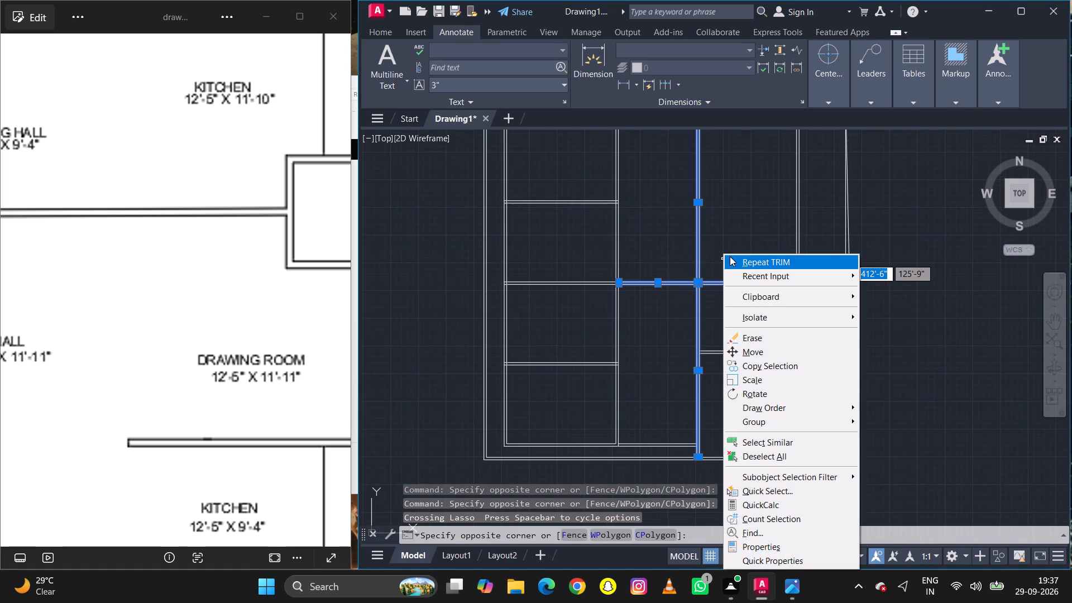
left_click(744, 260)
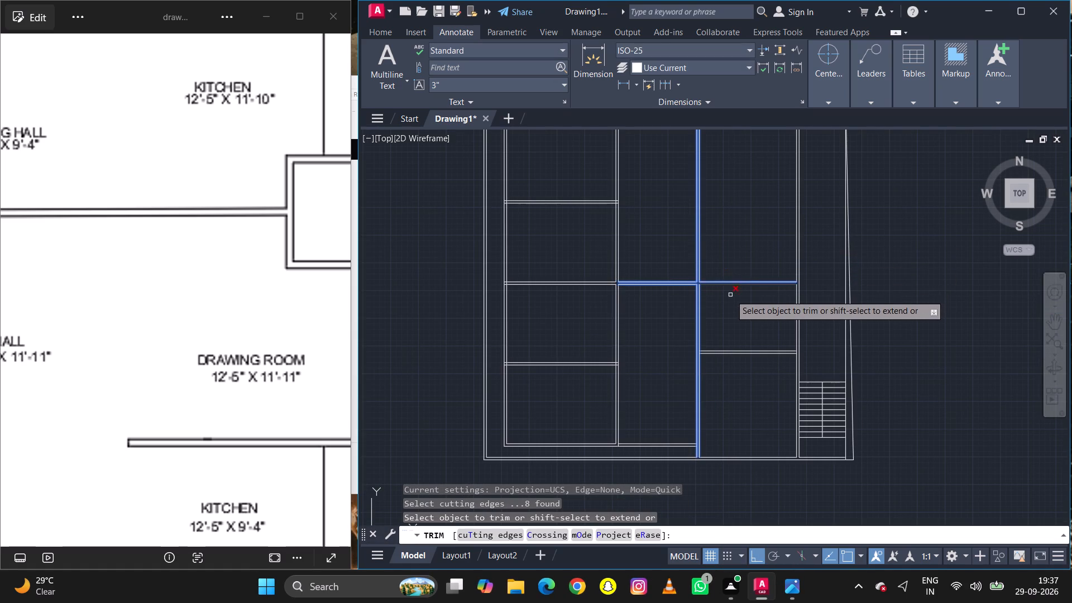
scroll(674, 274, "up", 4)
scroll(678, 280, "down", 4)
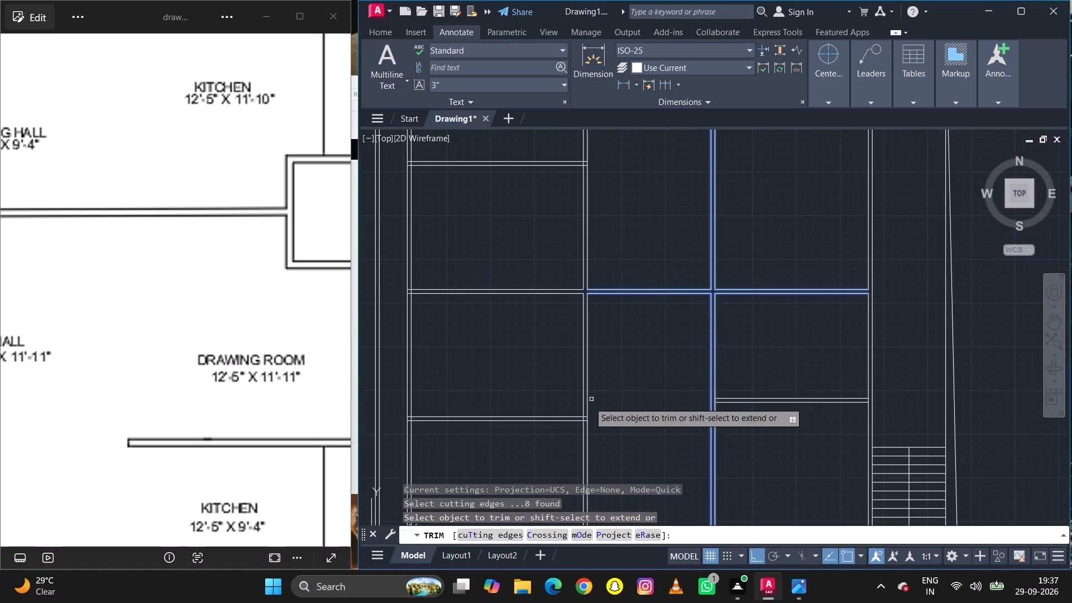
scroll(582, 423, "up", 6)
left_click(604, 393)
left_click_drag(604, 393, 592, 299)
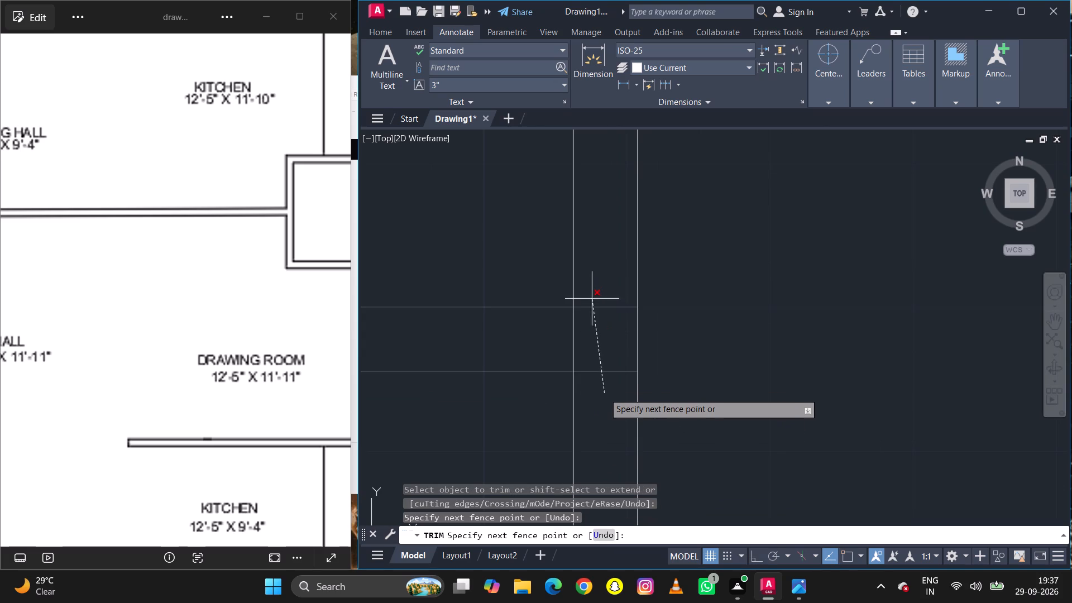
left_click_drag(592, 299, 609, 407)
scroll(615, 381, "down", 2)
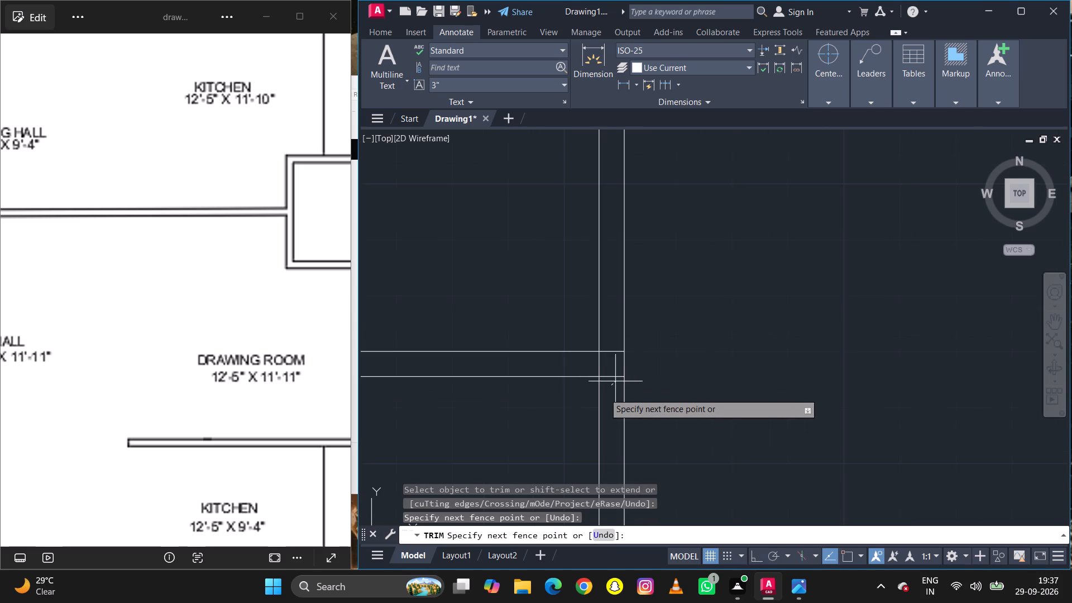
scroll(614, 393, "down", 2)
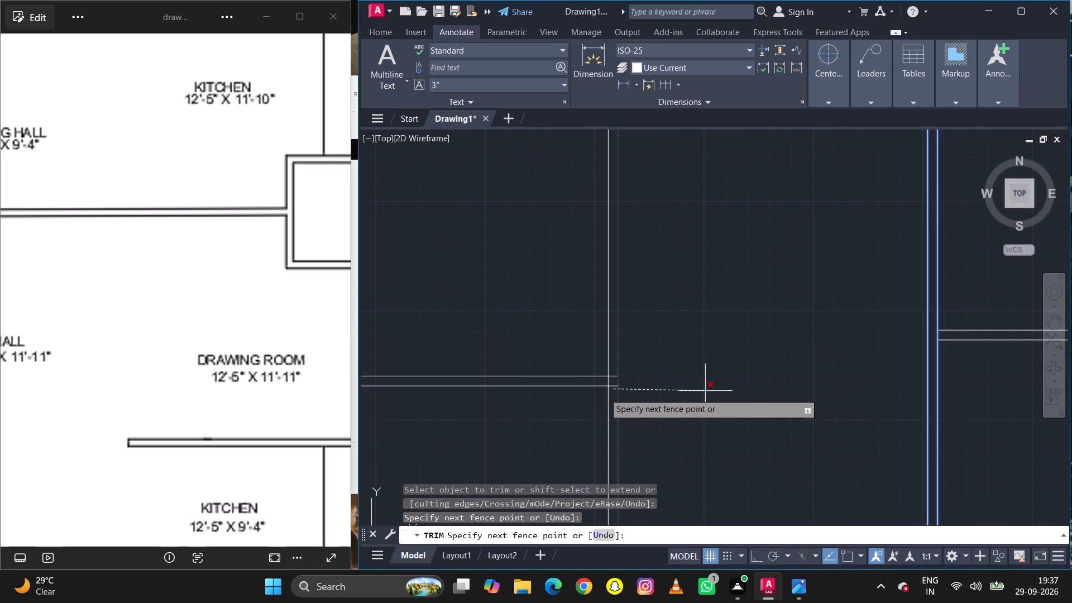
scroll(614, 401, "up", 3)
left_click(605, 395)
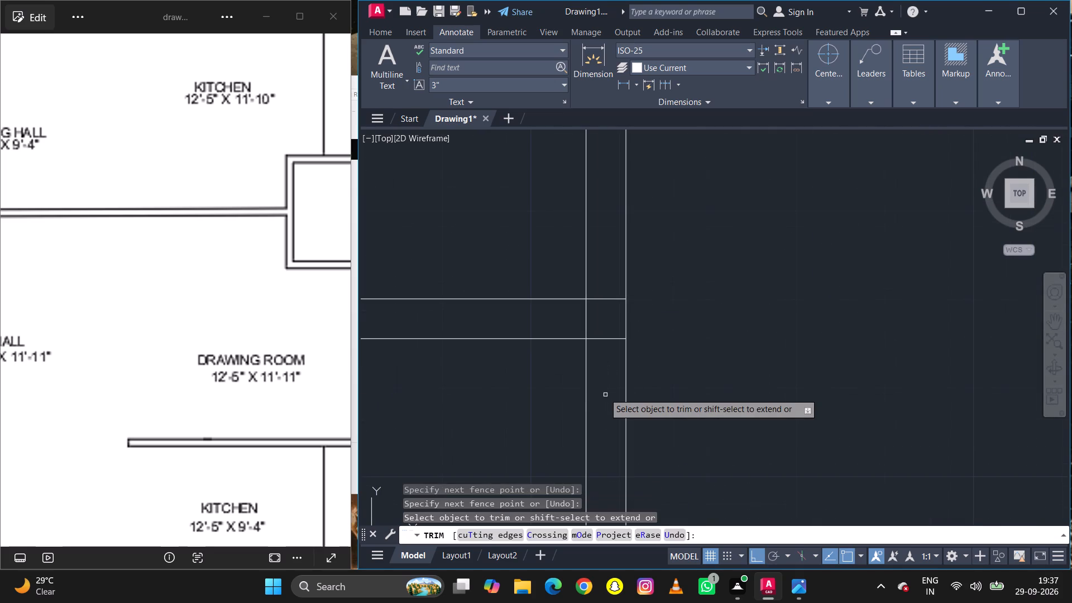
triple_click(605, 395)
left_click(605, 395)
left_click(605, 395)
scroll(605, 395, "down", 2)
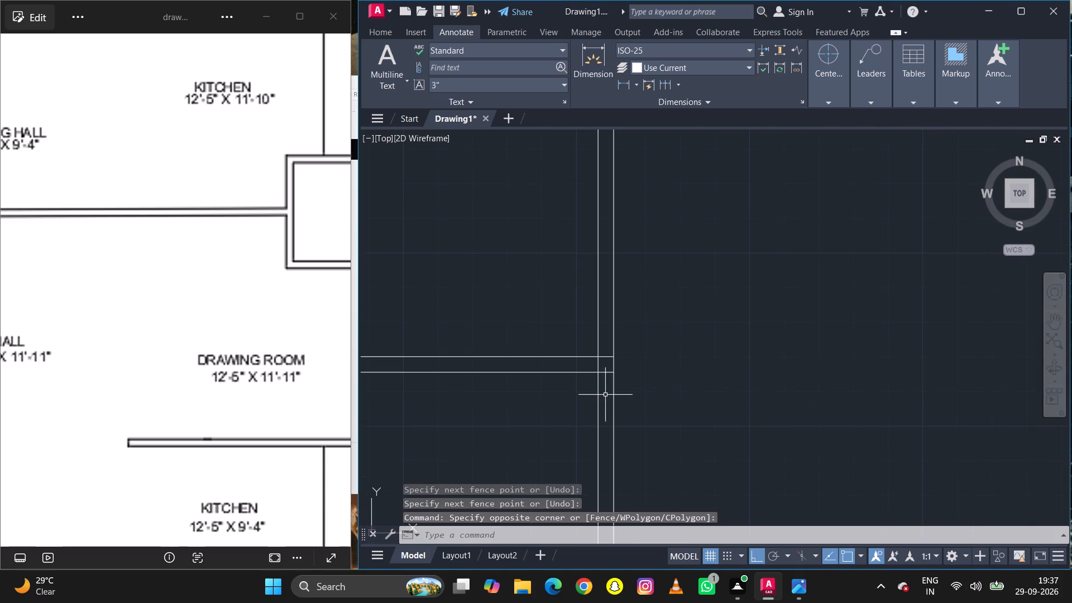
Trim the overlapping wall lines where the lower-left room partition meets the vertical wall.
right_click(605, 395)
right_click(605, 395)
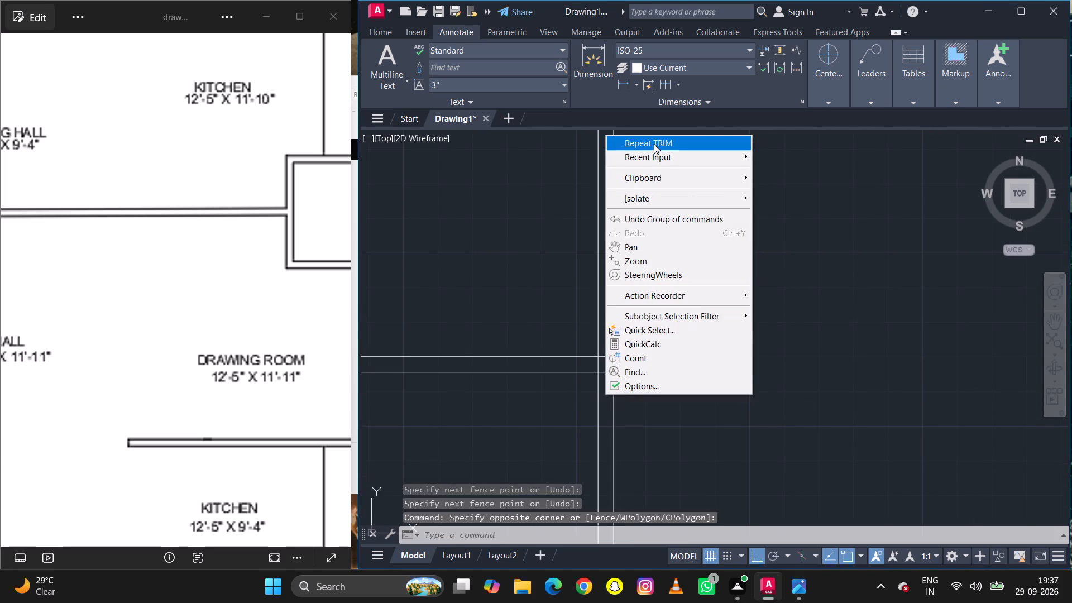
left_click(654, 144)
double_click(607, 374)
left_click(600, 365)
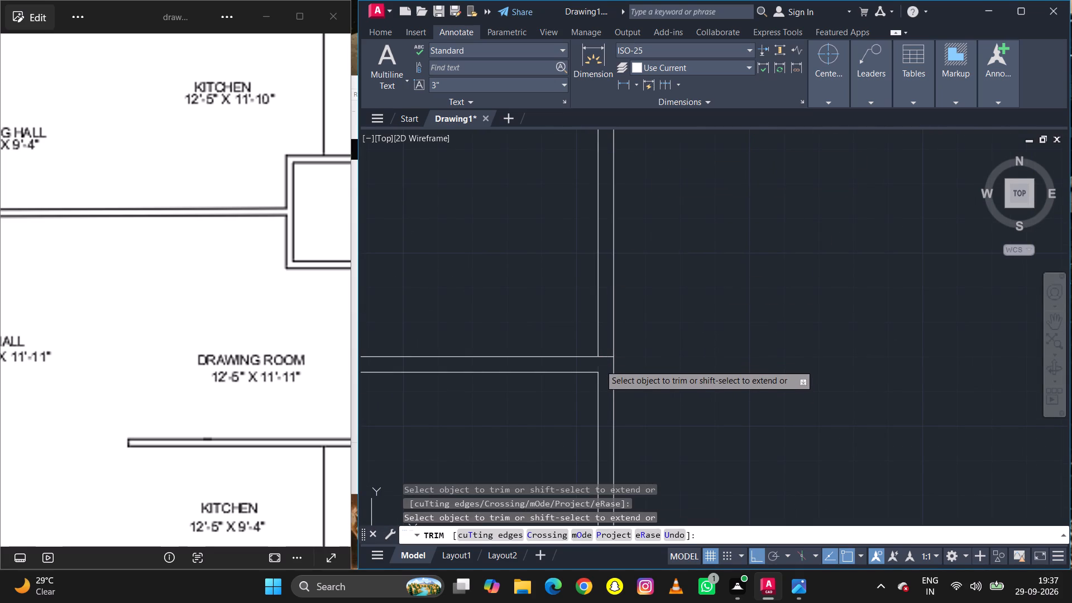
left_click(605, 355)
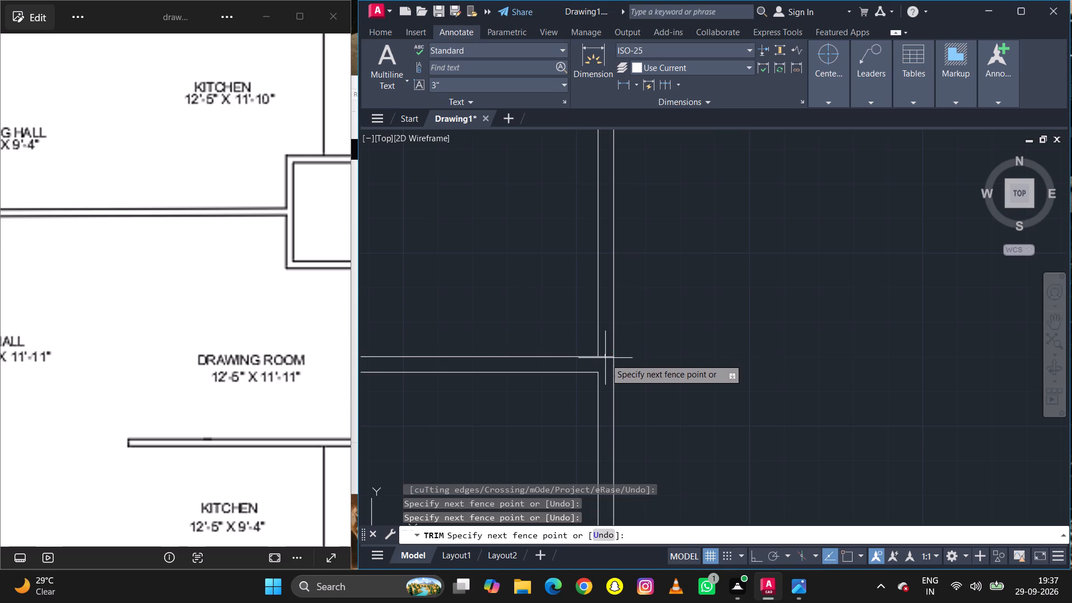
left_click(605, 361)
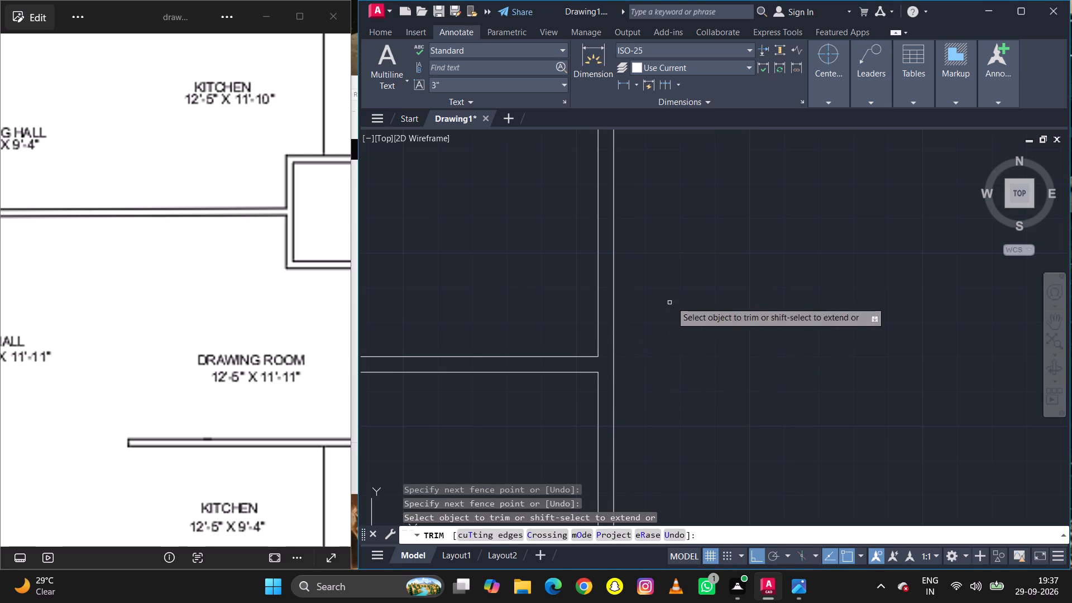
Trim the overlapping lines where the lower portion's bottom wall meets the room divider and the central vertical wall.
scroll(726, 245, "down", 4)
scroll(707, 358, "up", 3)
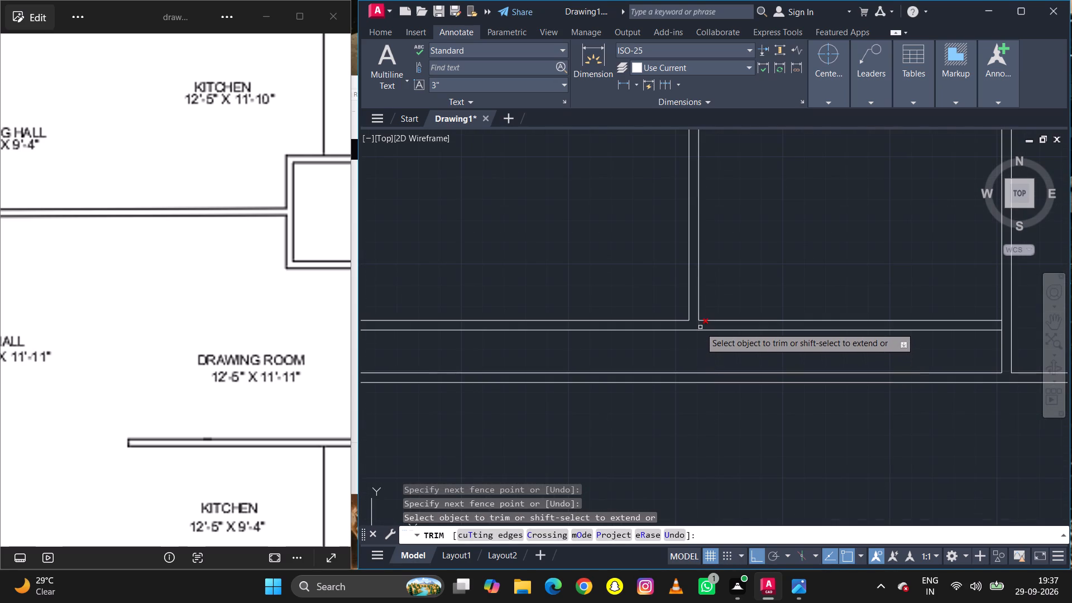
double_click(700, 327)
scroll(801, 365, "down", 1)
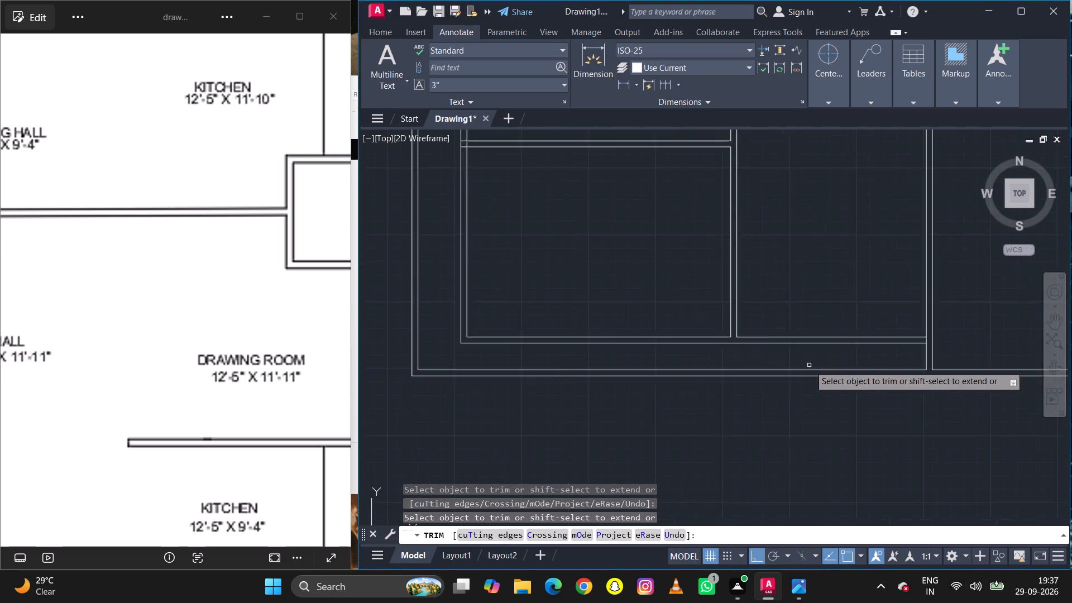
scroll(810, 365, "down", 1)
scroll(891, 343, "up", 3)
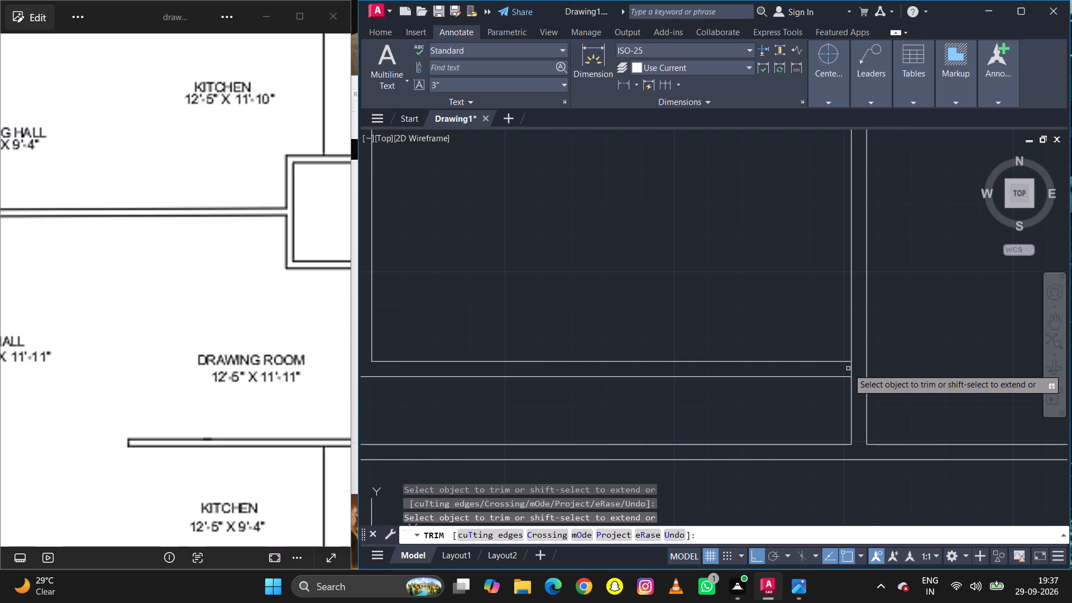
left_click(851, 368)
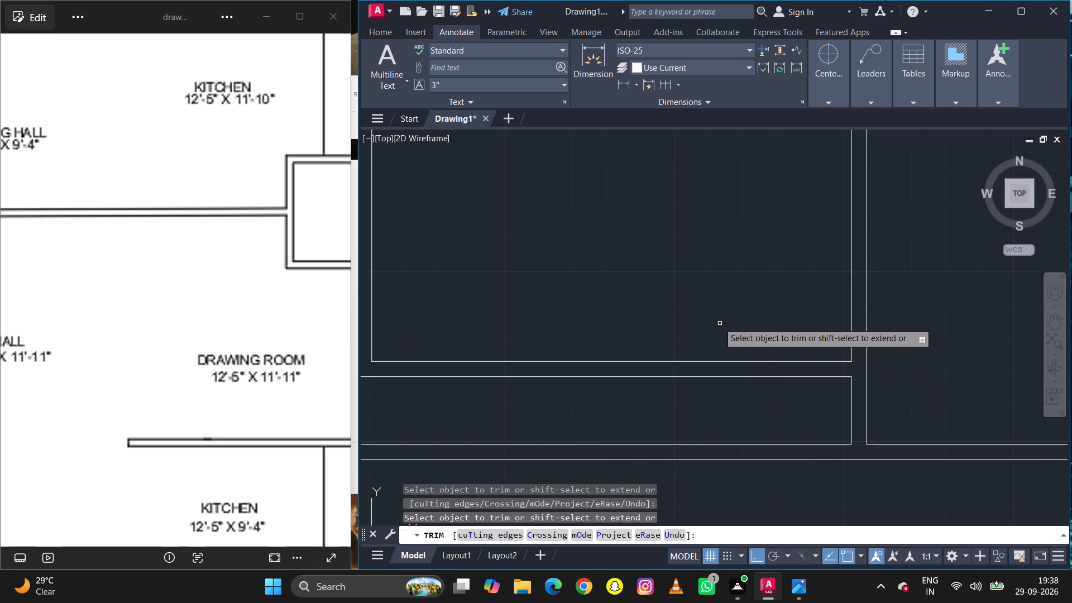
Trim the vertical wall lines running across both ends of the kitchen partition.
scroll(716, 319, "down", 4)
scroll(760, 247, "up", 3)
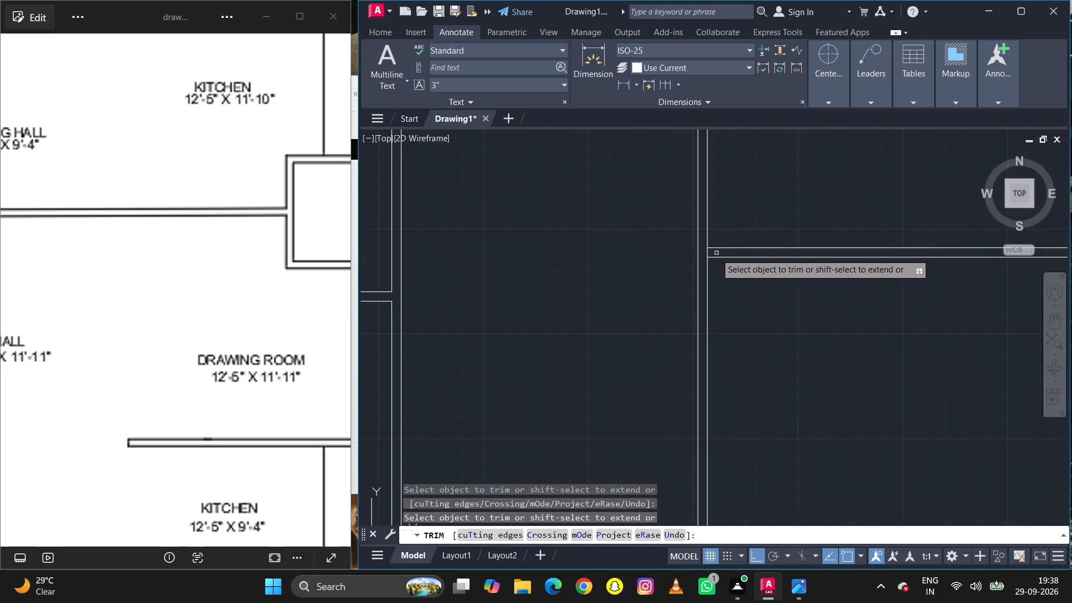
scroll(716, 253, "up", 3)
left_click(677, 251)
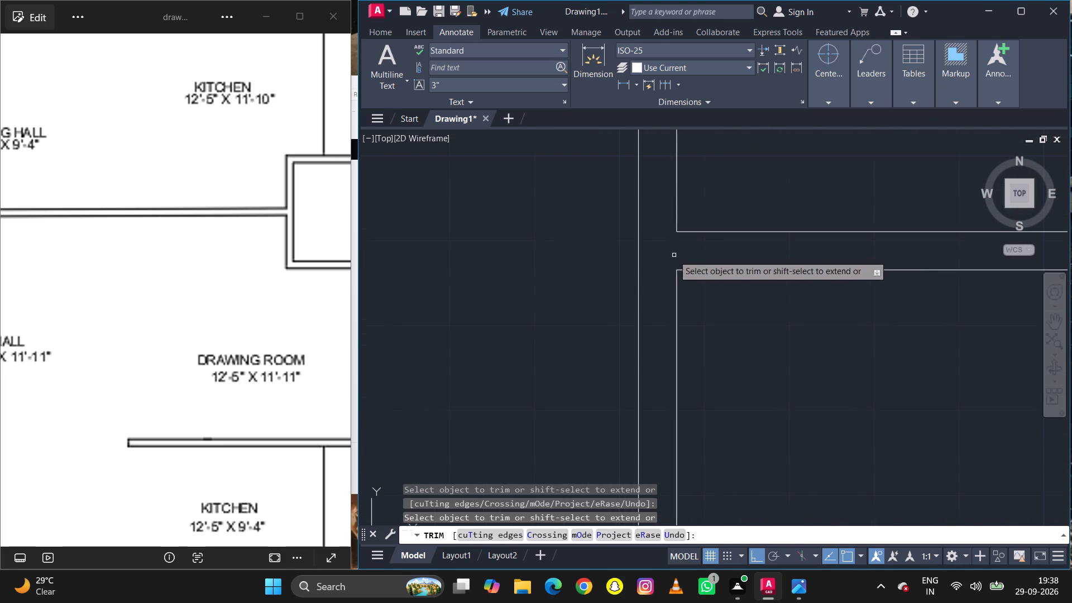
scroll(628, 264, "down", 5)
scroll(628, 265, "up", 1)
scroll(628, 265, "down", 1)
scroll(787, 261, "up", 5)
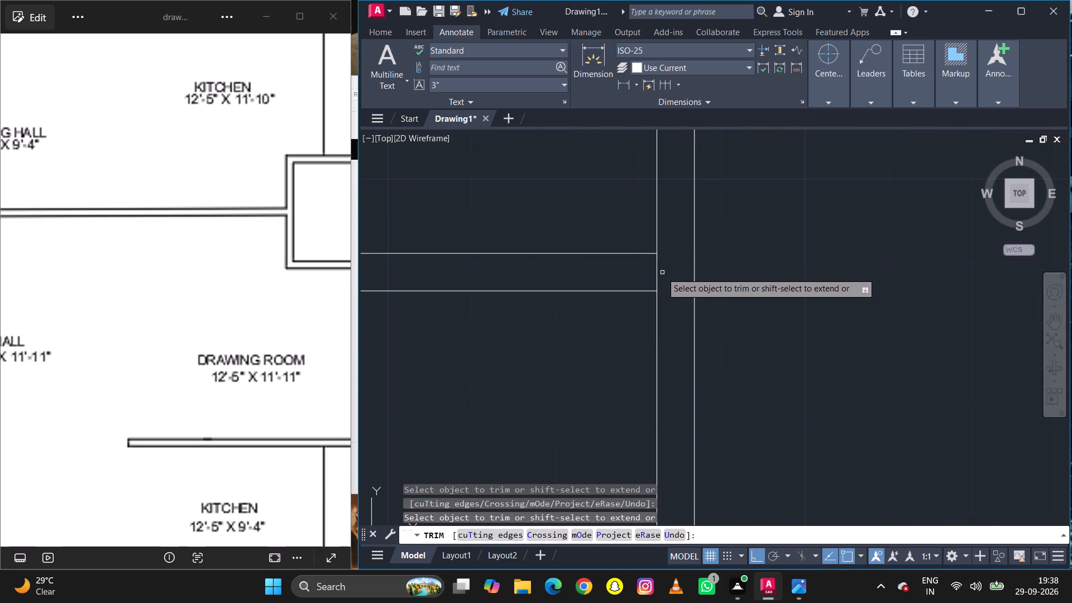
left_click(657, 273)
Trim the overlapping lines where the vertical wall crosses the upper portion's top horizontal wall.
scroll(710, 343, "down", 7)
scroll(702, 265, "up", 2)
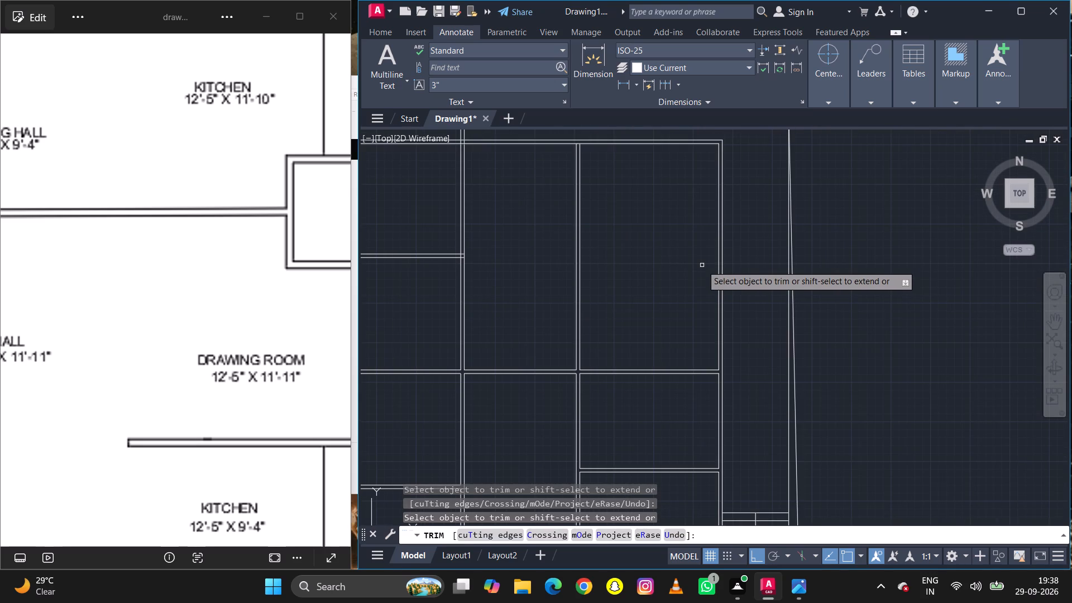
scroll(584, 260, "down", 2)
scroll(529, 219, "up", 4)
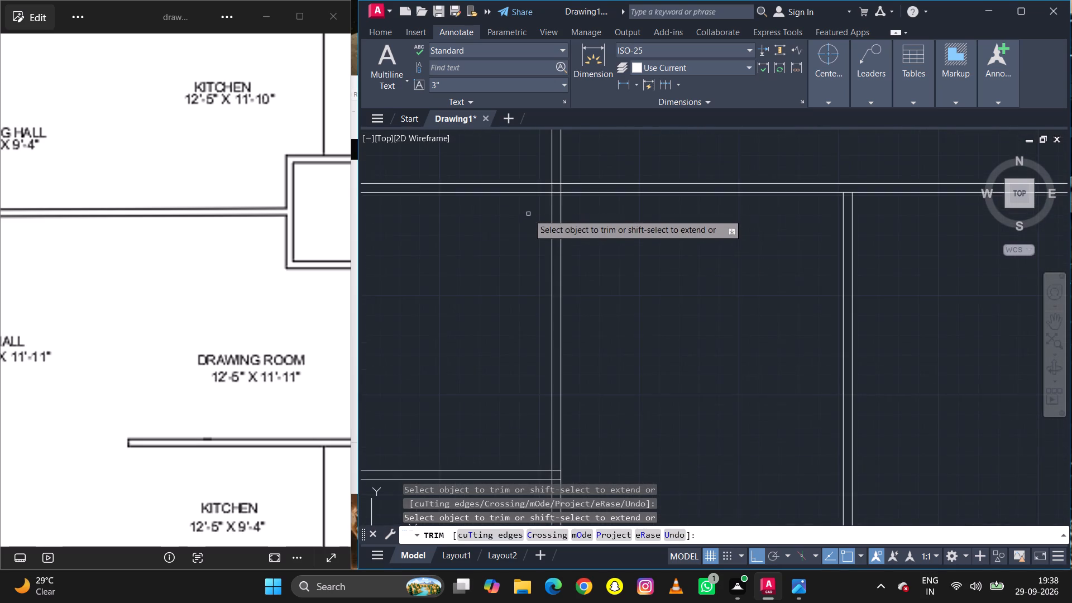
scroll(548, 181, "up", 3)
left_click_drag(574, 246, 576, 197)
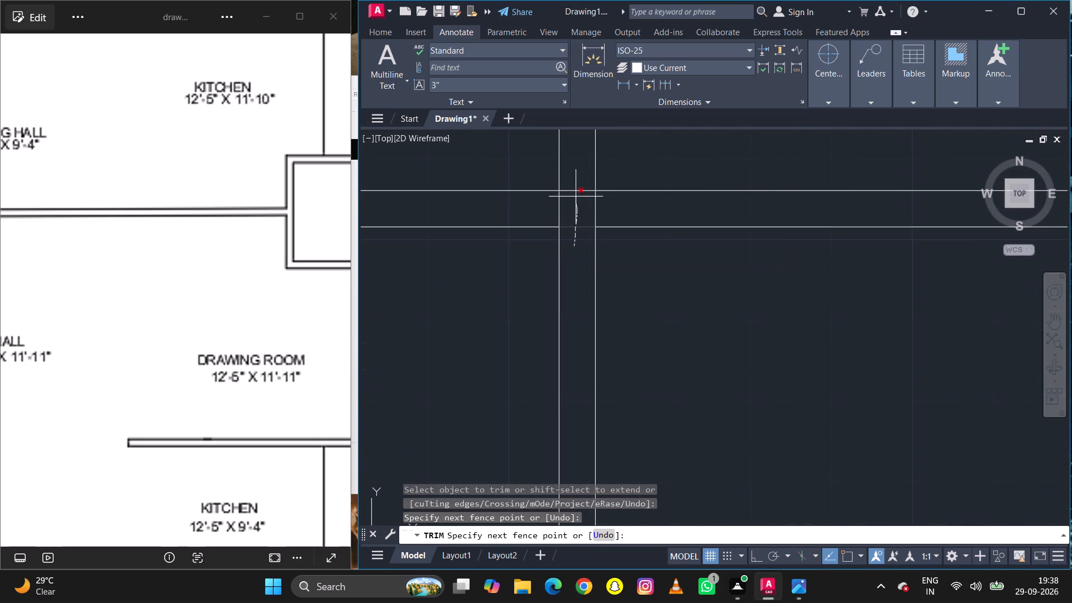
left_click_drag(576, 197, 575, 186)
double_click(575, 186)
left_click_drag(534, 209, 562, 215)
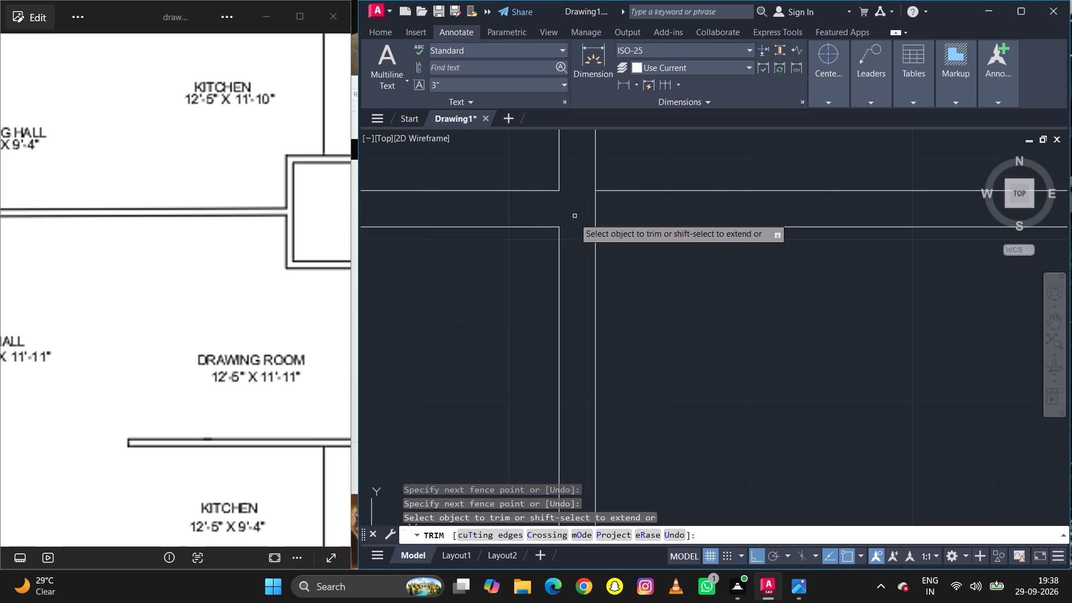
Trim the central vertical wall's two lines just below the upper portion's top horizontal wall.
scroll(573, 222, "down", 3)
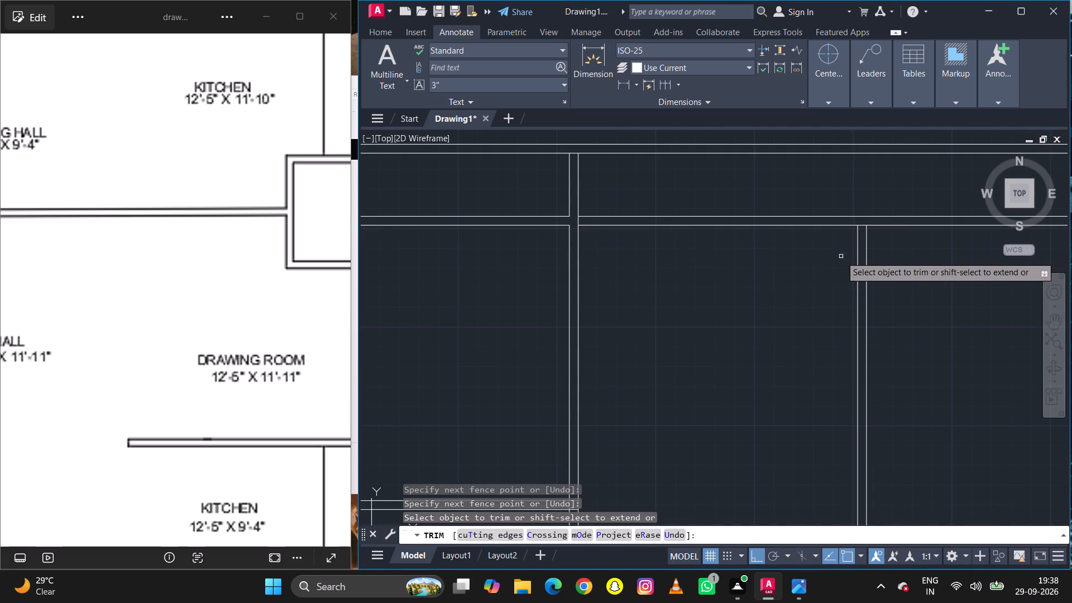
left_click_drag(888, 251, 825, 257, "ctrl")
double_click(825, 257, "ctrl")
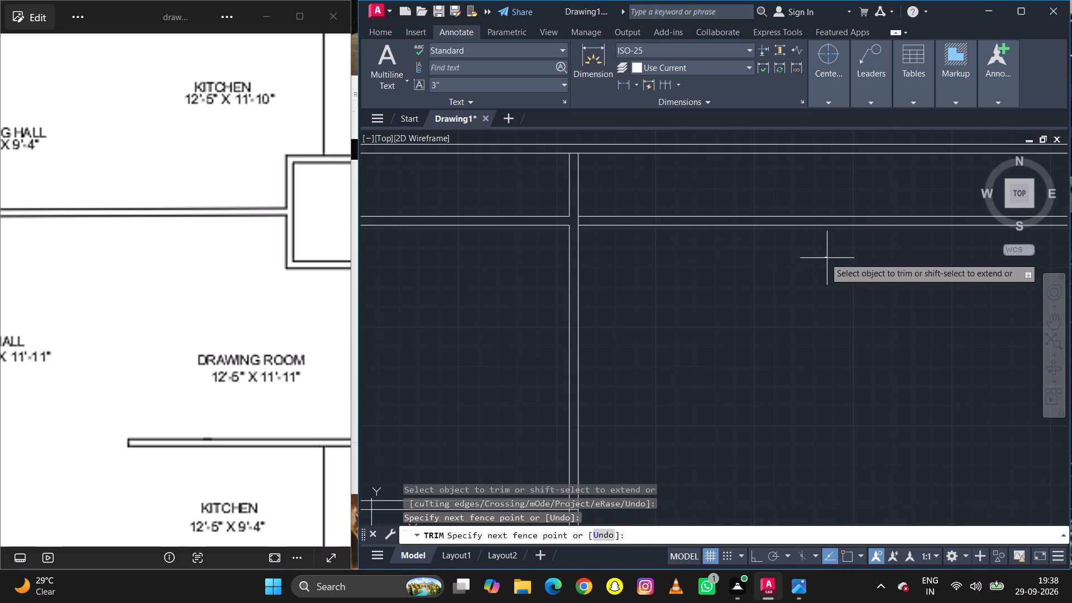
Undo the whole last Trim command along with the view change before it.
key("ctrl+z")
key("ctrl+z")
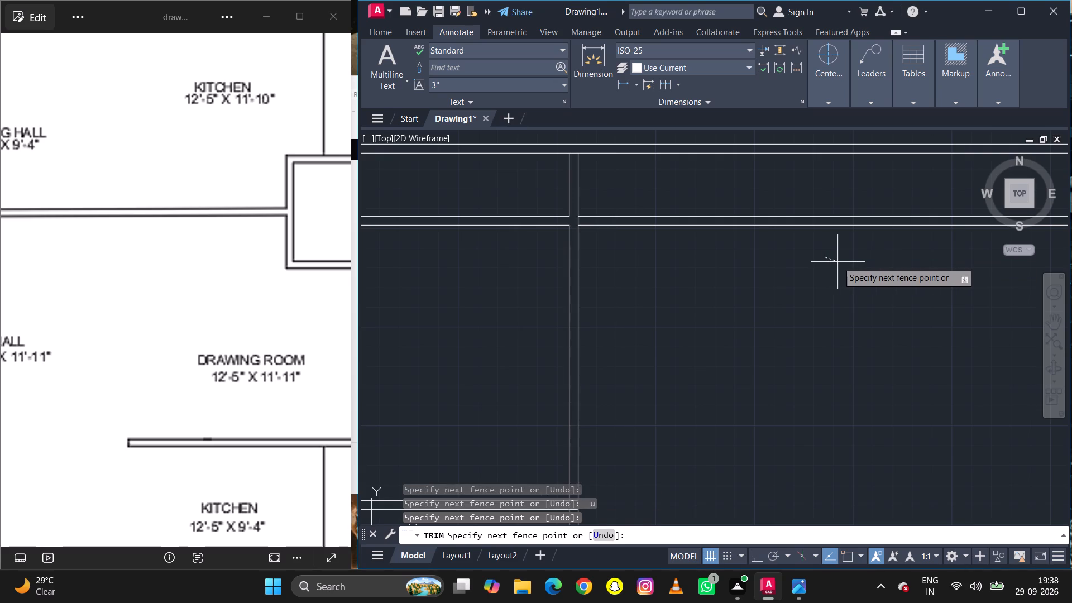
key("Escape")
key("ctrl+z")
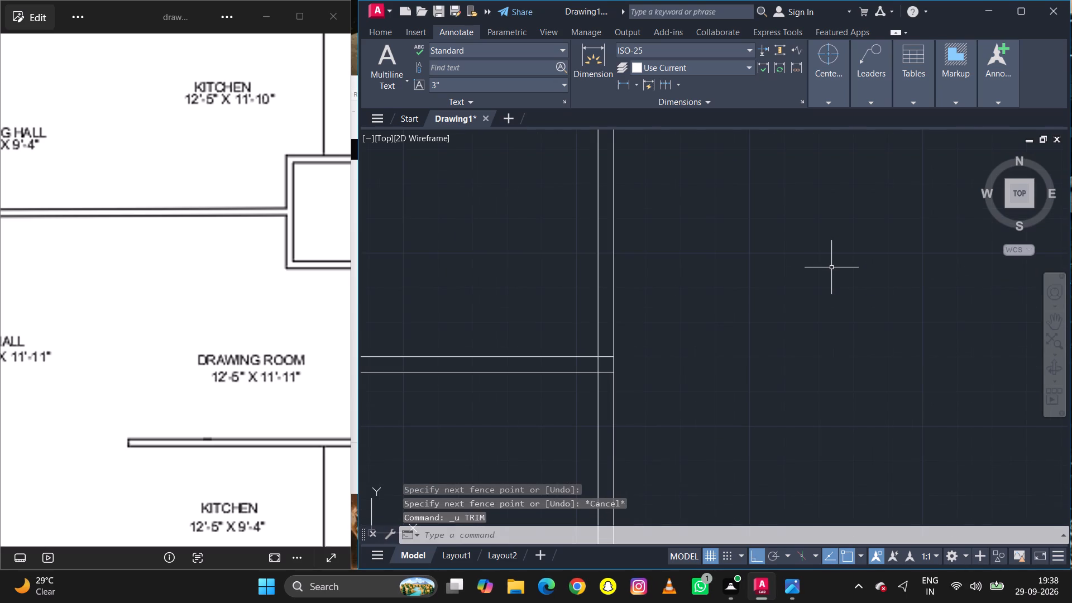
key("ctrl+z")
Extend the central vertical wall's two lines upward across the upper portion's top horizontal wall to the outer boundary wall.
scroll(820, 267, "down", 8)
scroll(819, 274, "up", 1)
scroll(819, 274, "down", 1)
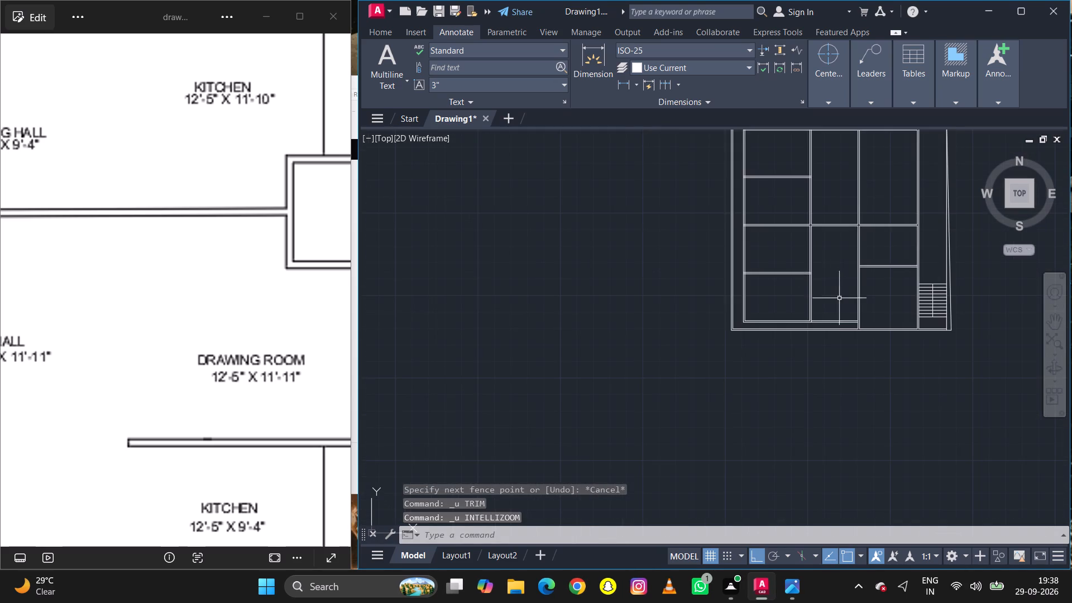
scroll(839, 299, "down", 2)
scroll(852, 238, "up", 6)
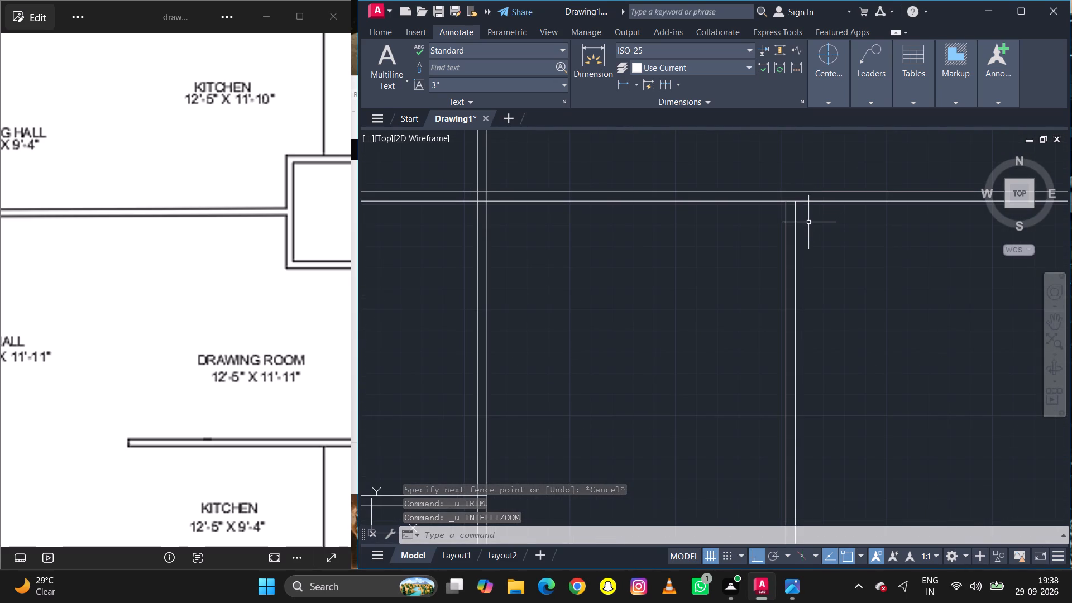
key("e")
key("x")
key("space")
left_click_drag(855, 240, 743, 243)
double_click(743, 243)
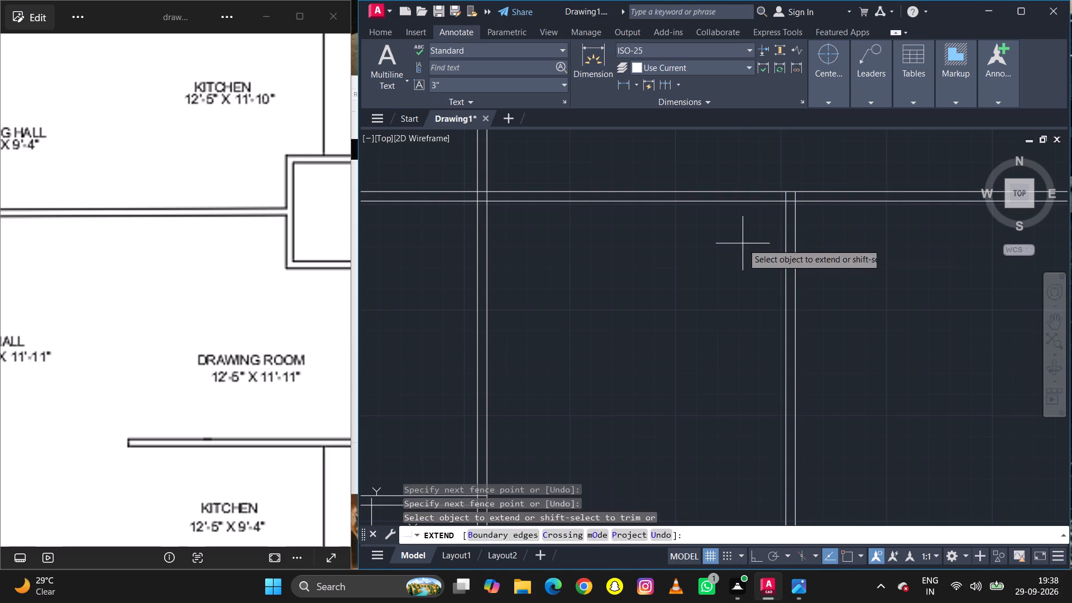
left_click_drag(869, 261, 912, 248)
left_click(912, 248)
left_click_drag(762, 259, 717, 253)
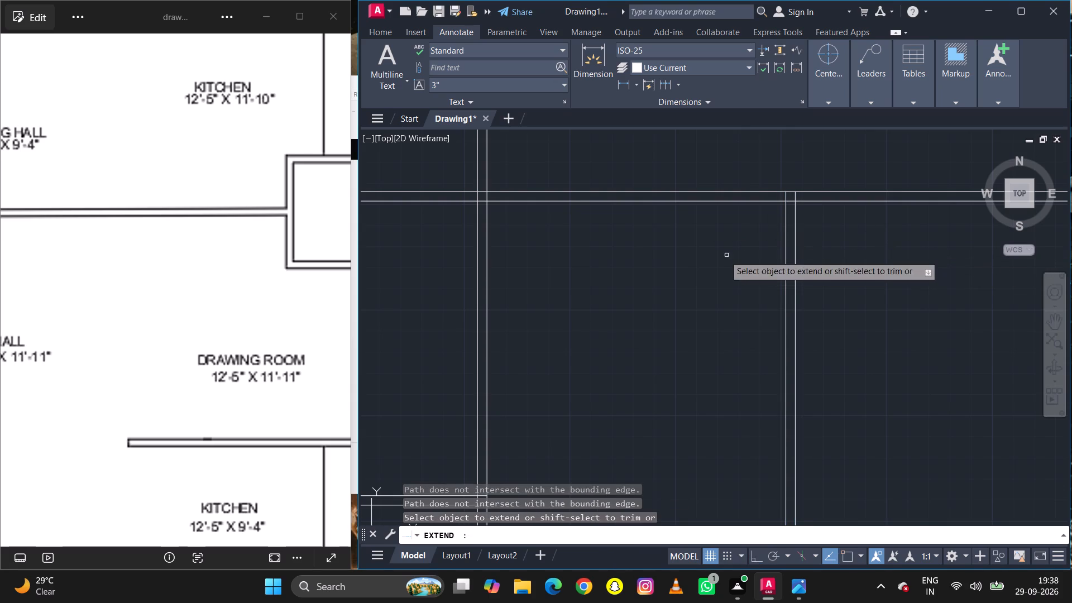
left_click_drag(717, 253, 707, 252)
left_click_drag(736, 260, 877, 267)
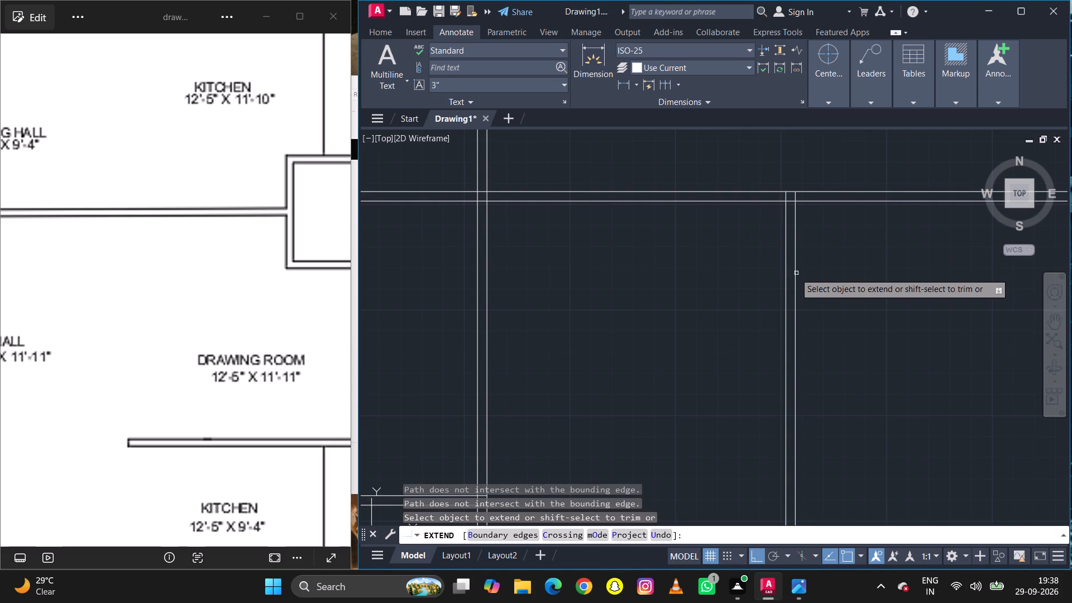
scroll(779, 259, "down", 1)
left_click_drag(709, 266, 872, 289)
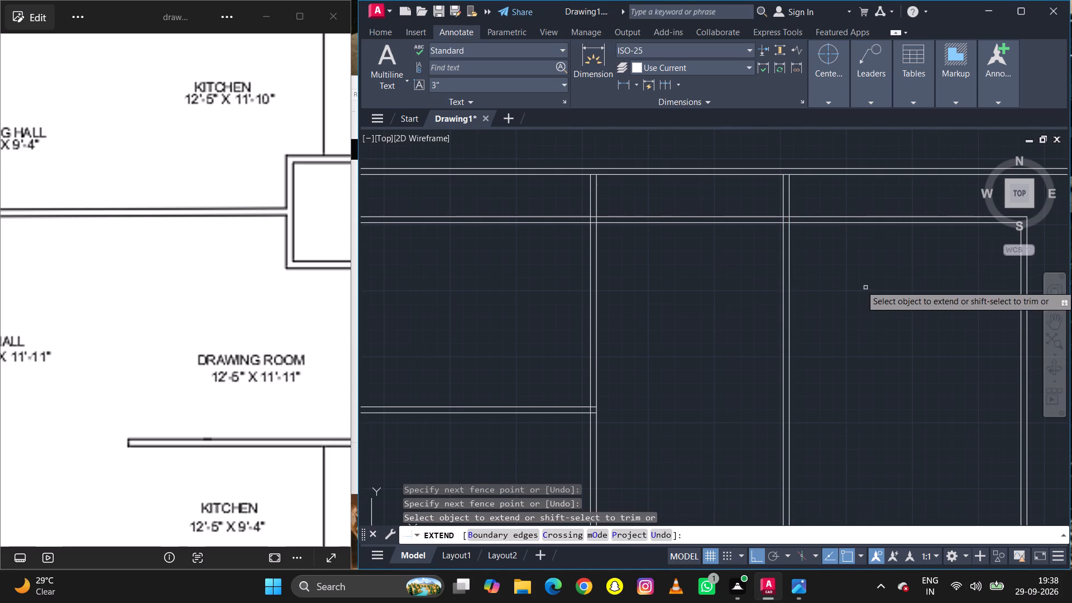
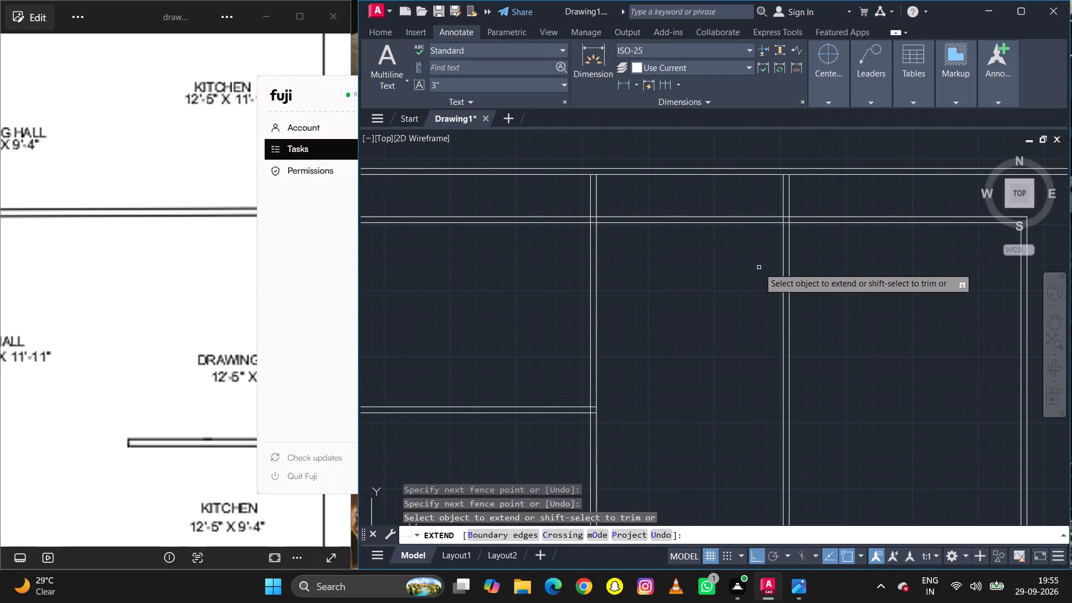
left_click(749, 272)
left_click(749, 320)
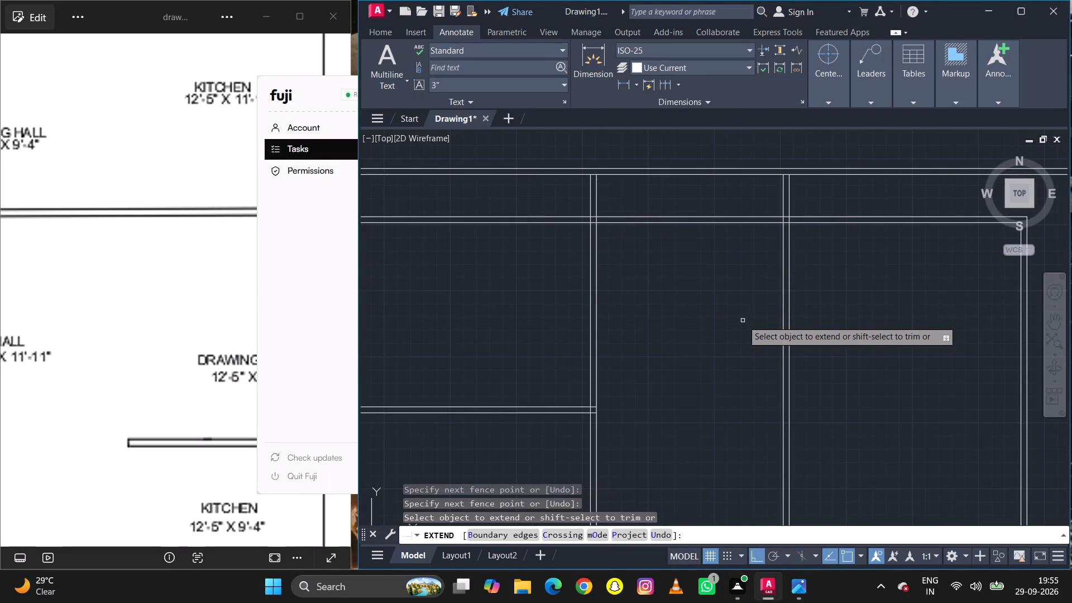
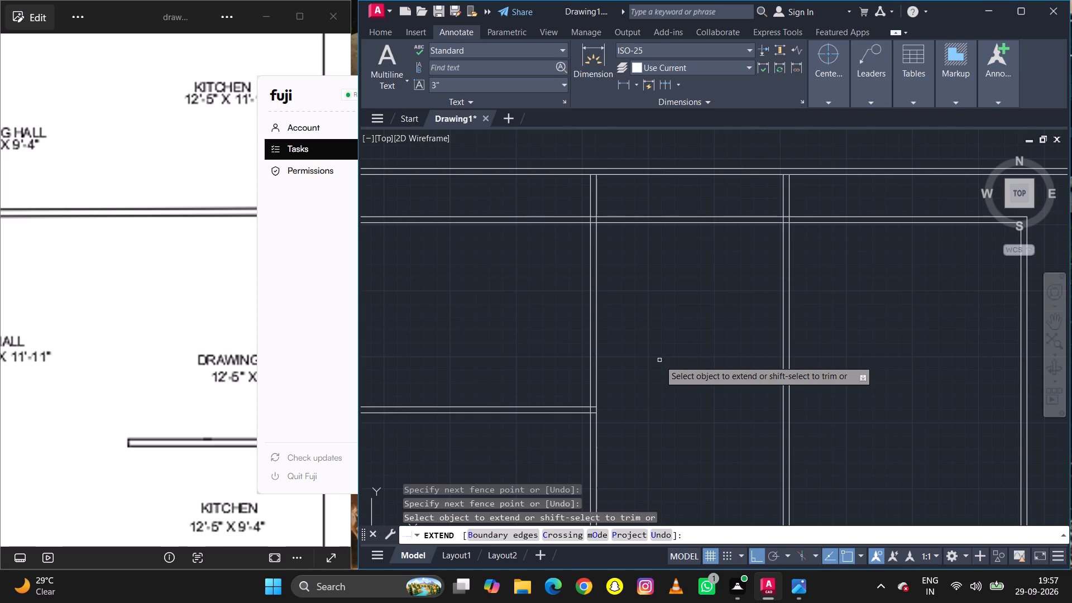
Arrange the reference image drawing 20.png beside the CAD drawing so that both complete floor plans can be compared.
double_click(126, 0)
left_click(294, 20)
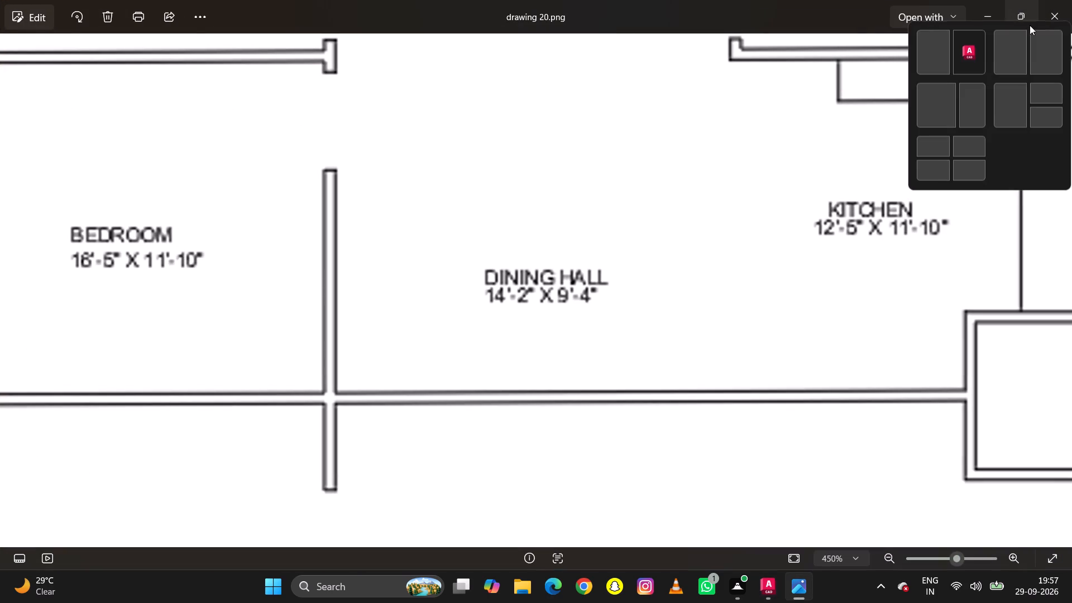
left_click(947, 47)
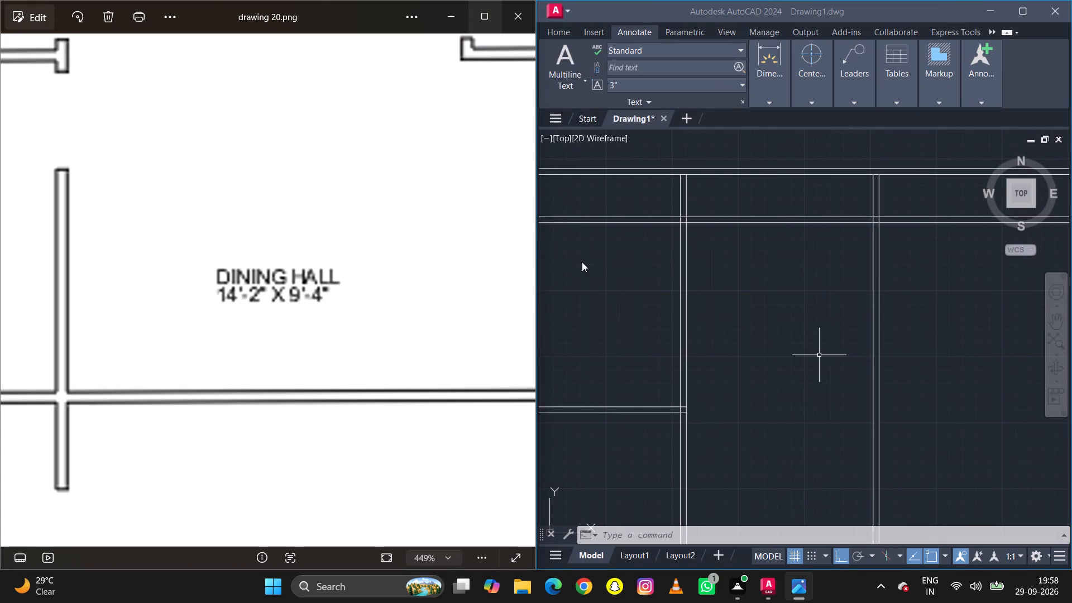
scroll(377, 266, "down", 8)
scroll(374, 266, "up", 1)
scroll(374, 266, "down", 3)
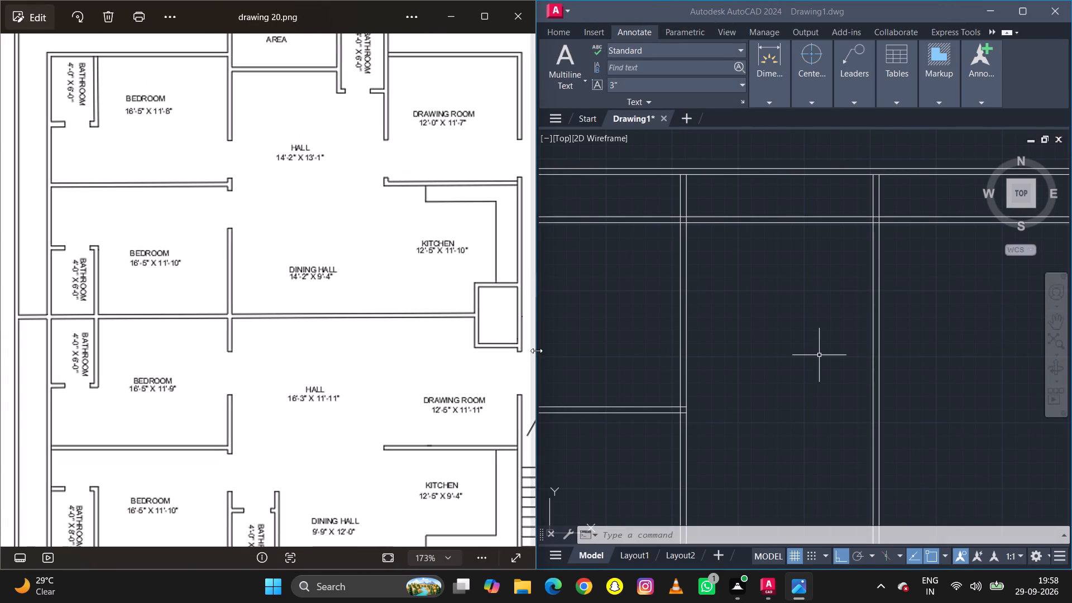
left_click_drag(537, 351, 386, 342)
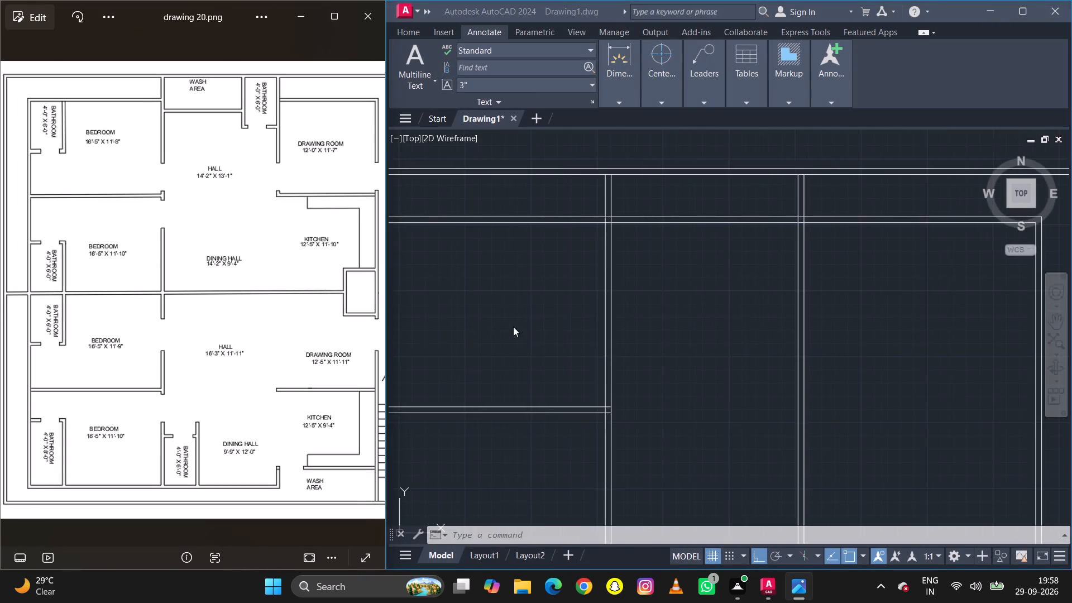
scroll(636, 305, "down", 5)
scroll(661, 332, "up", 3)
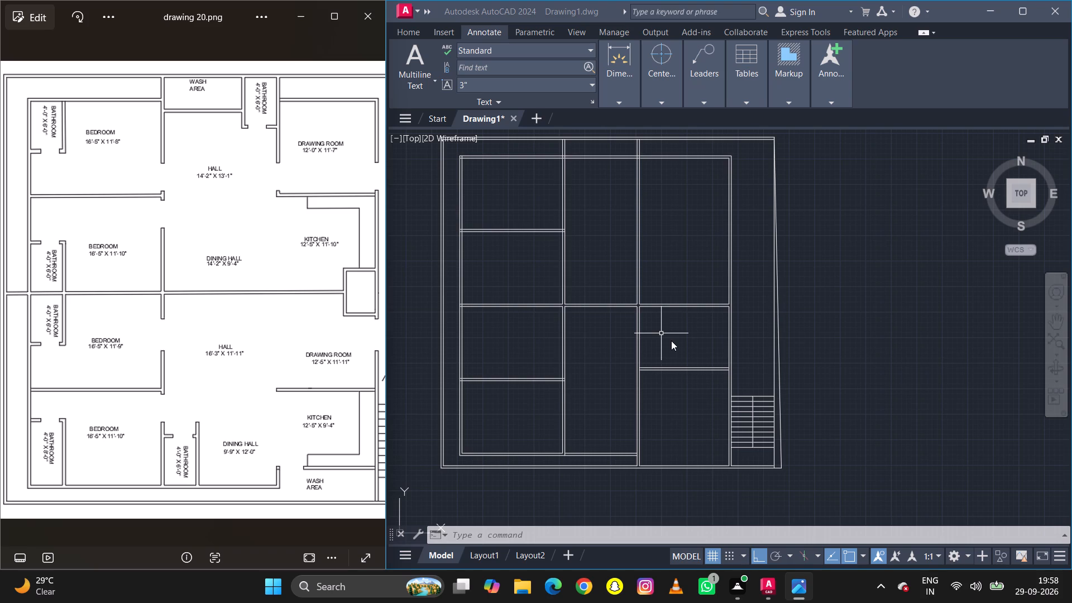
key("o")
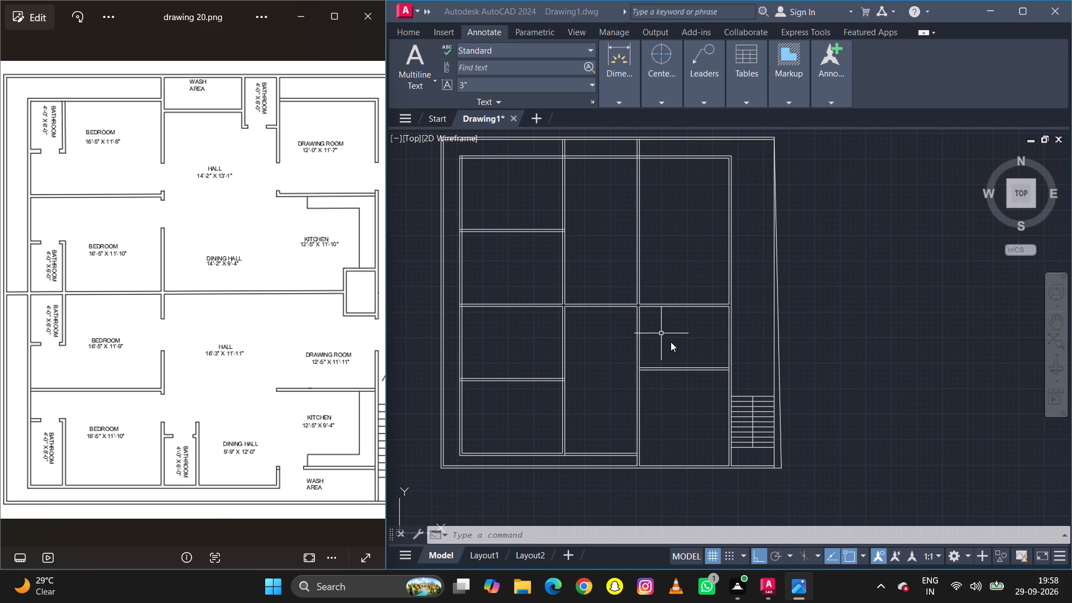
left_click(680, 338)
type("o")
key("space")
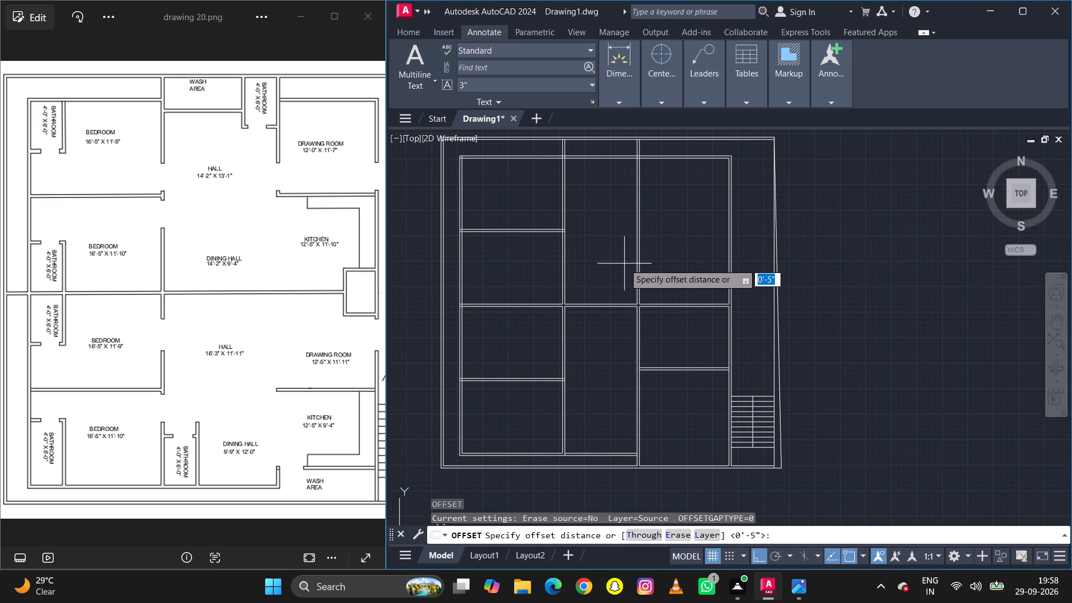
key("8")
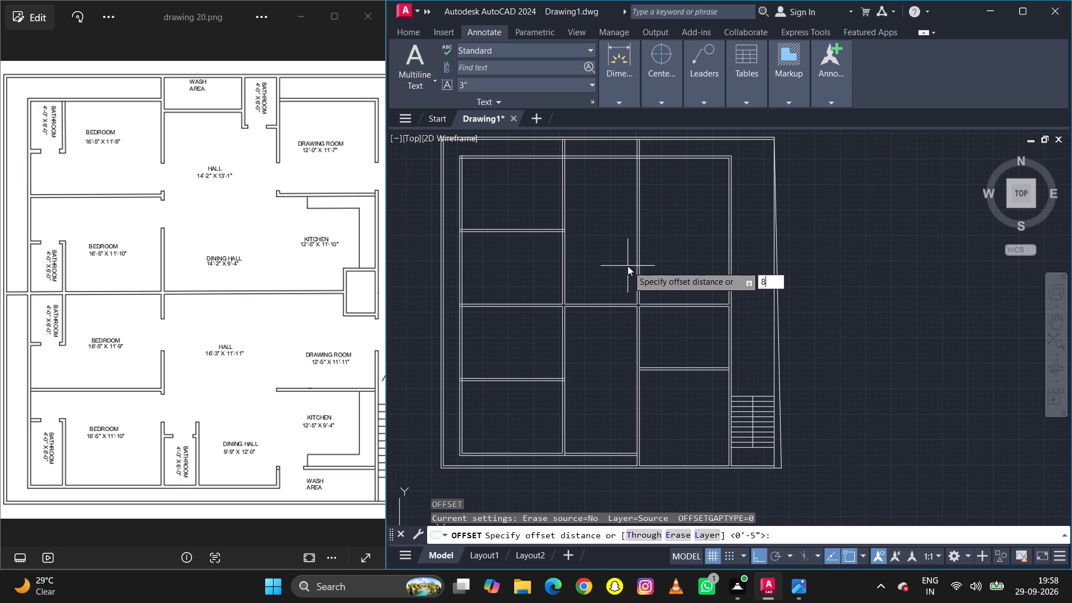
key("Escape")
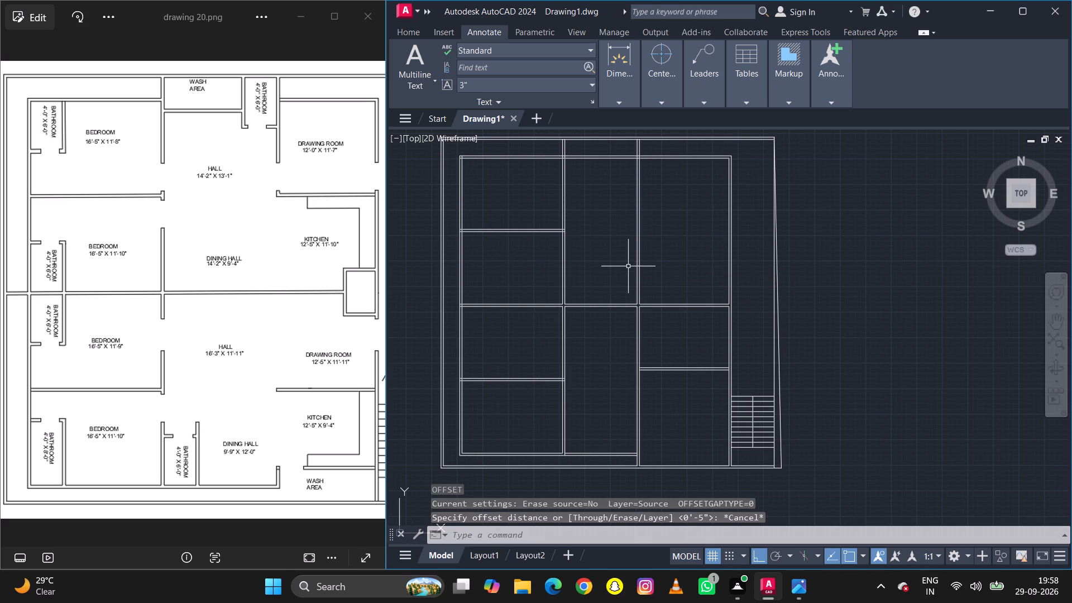
Trim the overlapping lines where the partition between the two upper bedrooms meets the hall's west wall.
type("tr")
key("space")
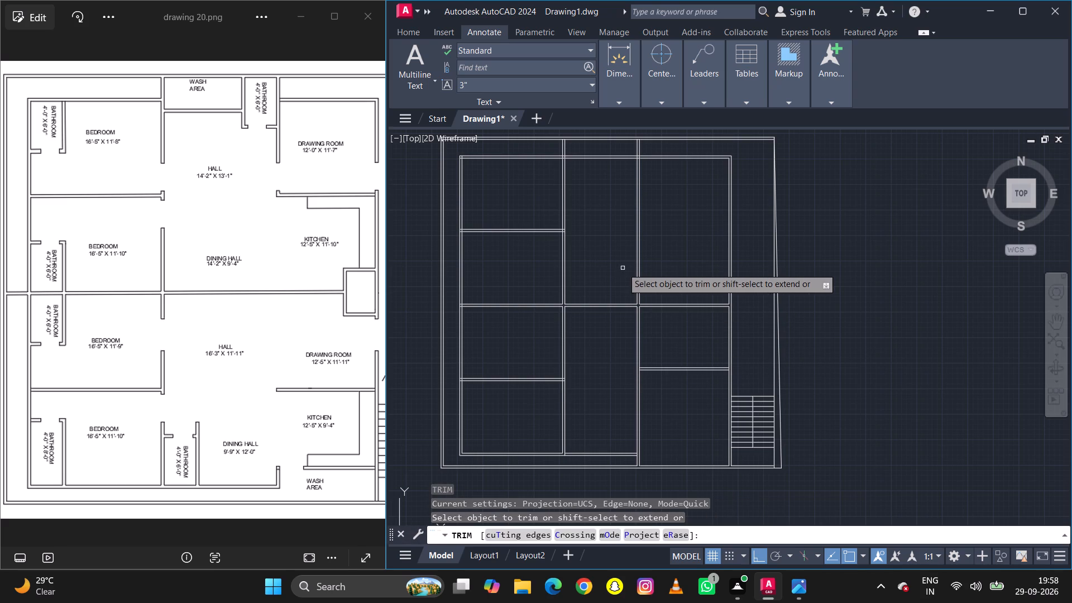
scroll(580, 392, "up", 3)
scroll(504, 350, "up", 2)
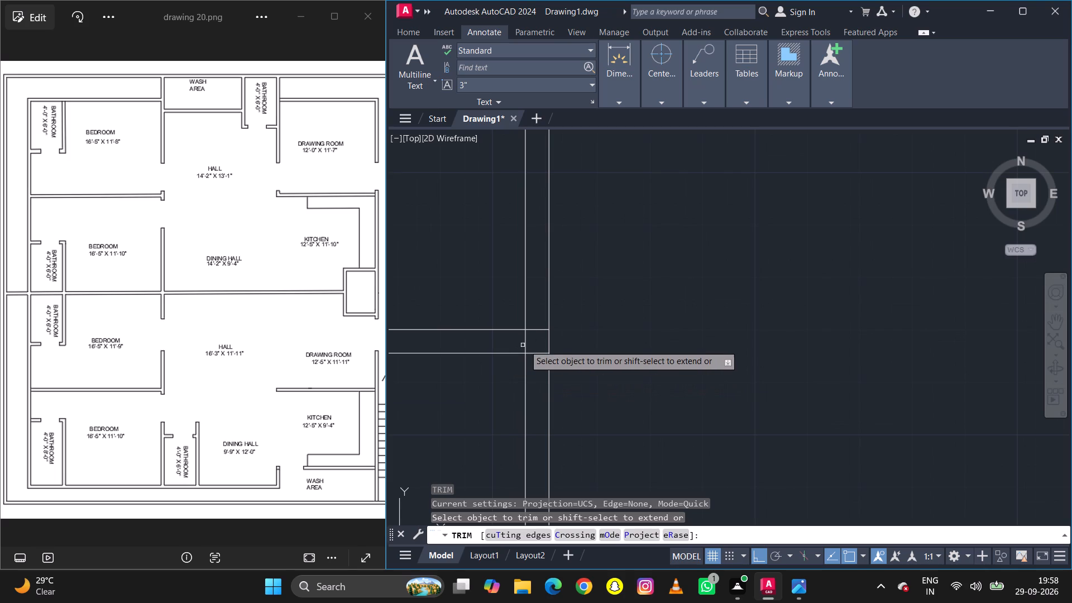
left_click_drag(518, 343, 538, 333)
left_click_drag(538, 333, 537, 378)
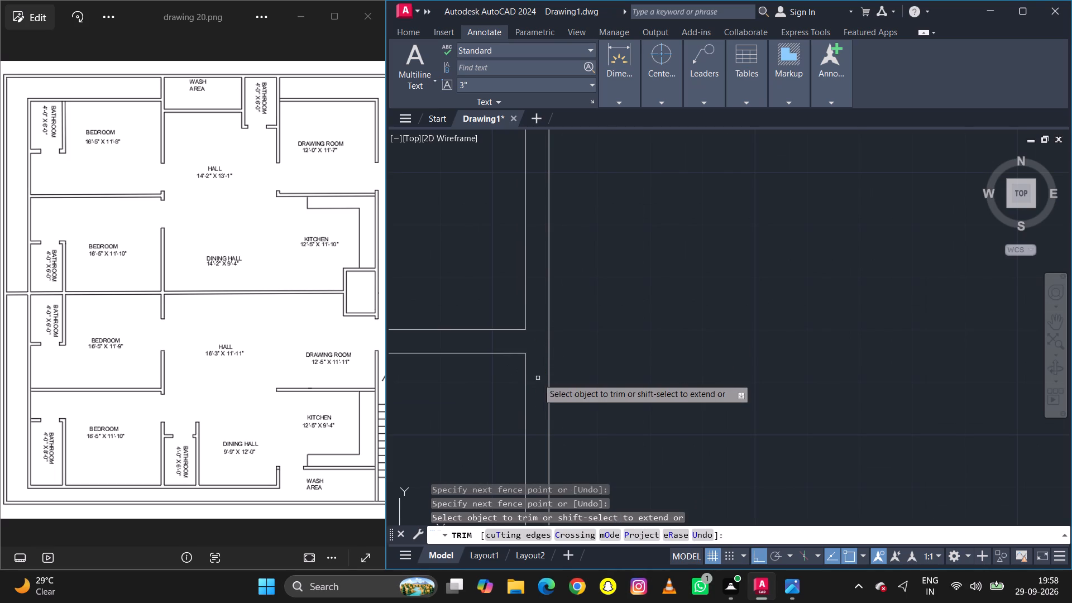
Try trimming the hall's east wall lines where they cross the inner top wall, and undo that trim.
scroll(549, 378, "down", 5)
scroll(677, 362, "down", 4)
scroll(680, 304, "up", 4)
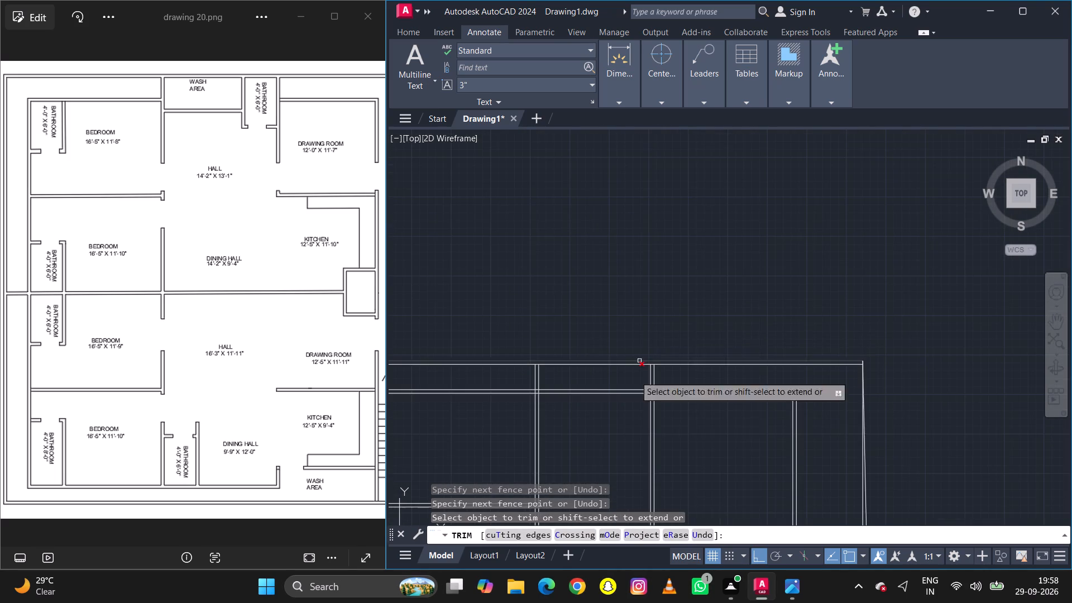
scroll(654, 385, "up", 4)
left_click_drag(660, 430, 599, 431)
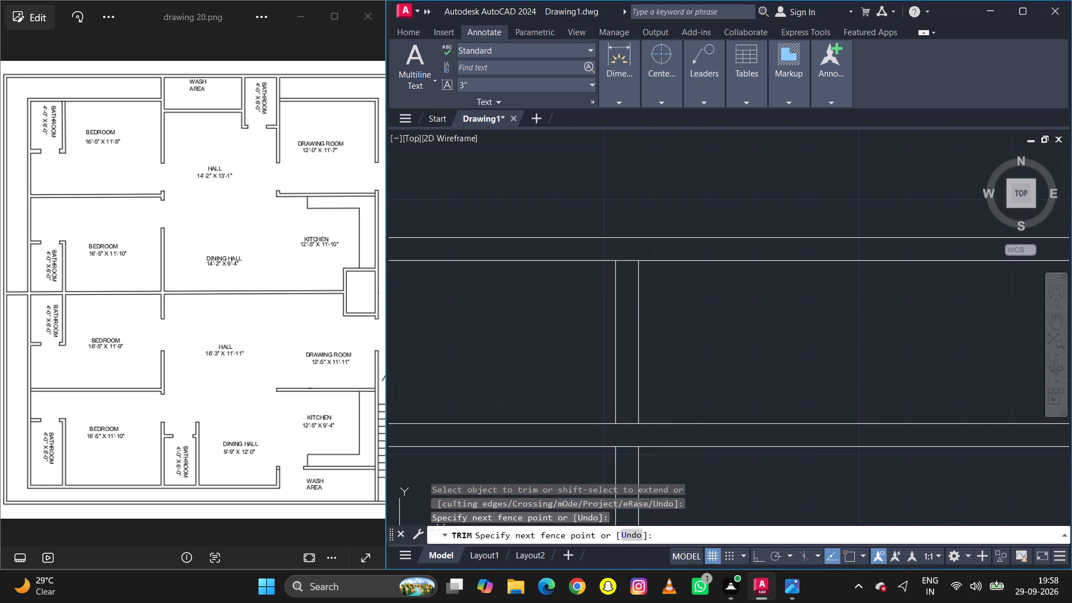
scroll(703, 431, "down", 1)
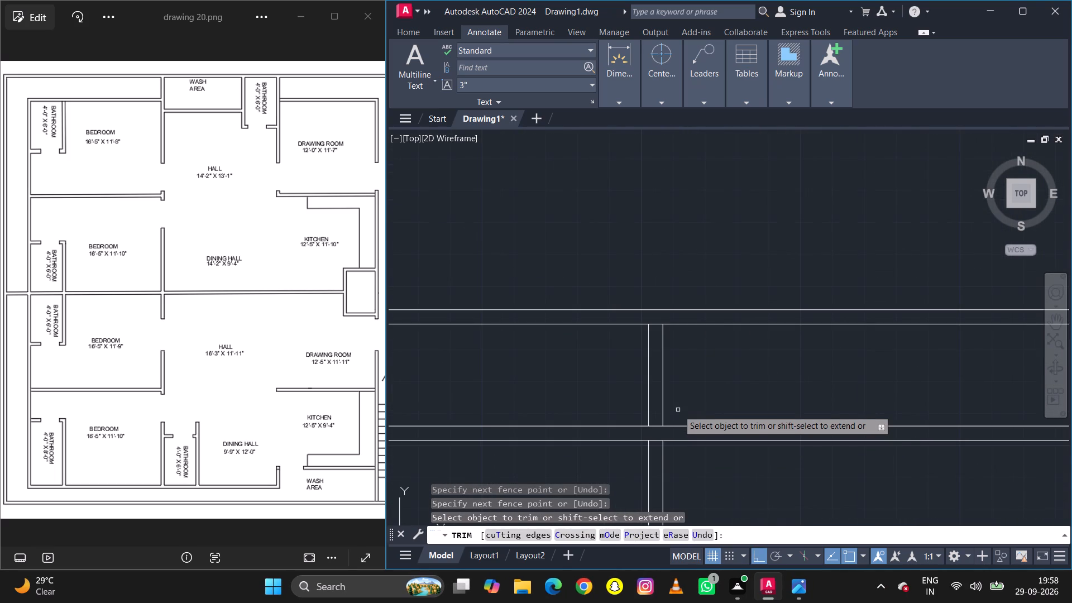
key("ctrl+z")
Trim away both inner top wall lines between the hall's two vertical walls.
scroll(677, 399, "down", 3)
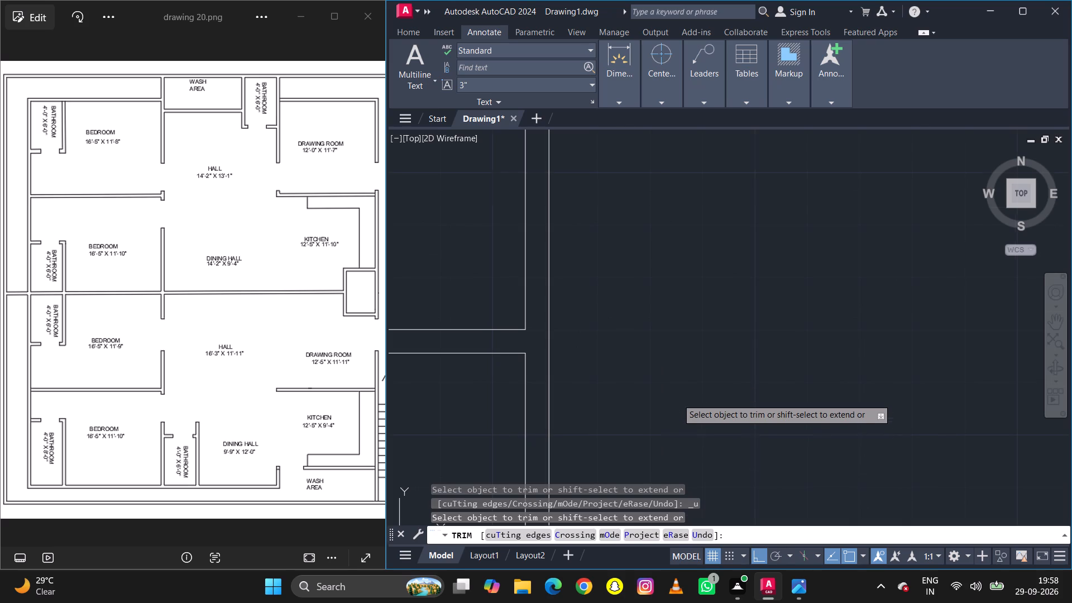
scroll(677, 399, "down", 2)
scroll(728, 173, "up", 3)
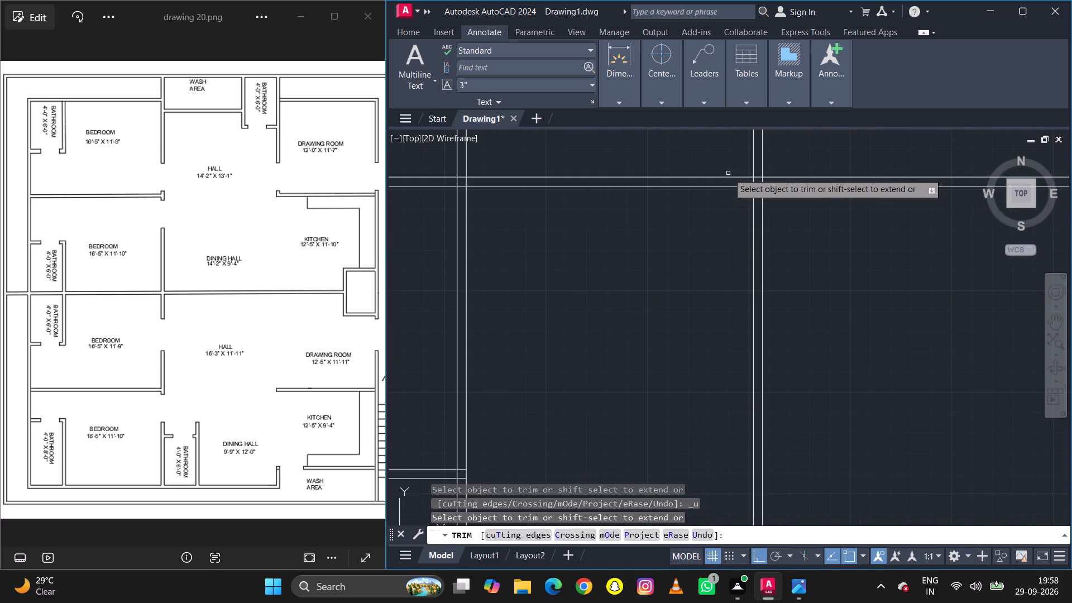
left_click_drag(681, 237, 679, 170)
Trim the overlapping lines where the drawing room's top wall meets the hall's east wall.
scroll(660, 231, "down", 2)
scroll(709, 204, "up", 7)
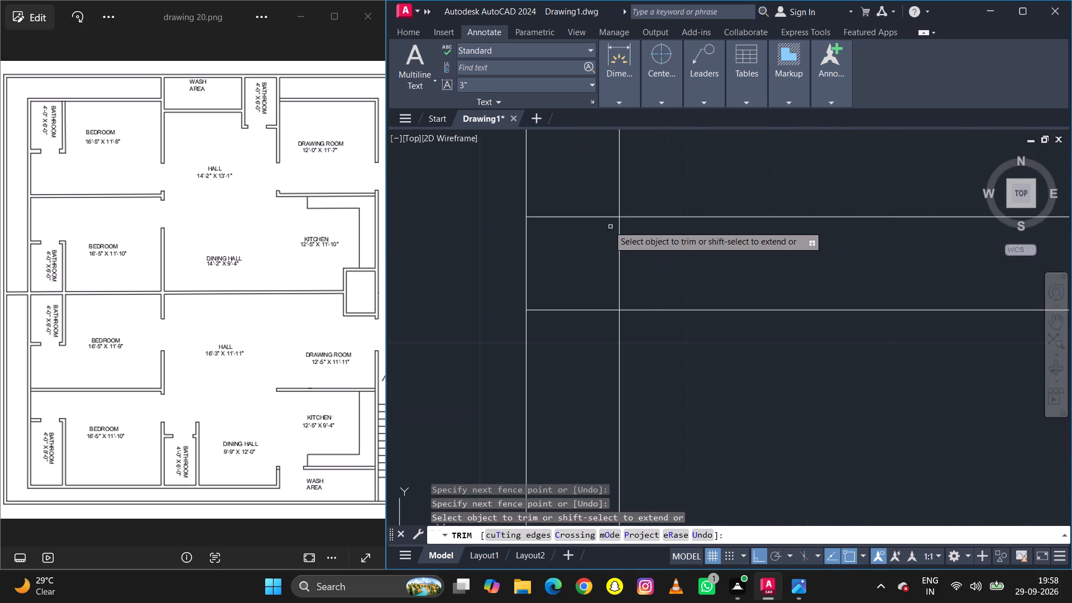
left_click_drag(575, 194, 573, 344)
Trim the overlapping lines where the upper bedroom's top wall meets the hall's west wall.
scroll(594, 278, "down", 2)
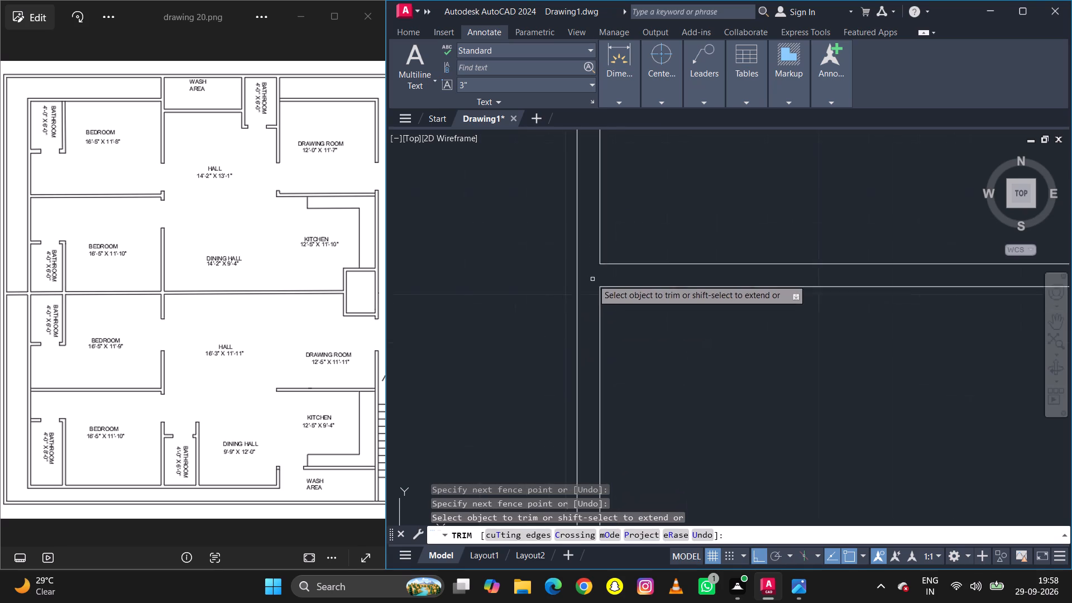
scroll(592, 279, "down", 6)
scroll(455, 279, "up", 6)
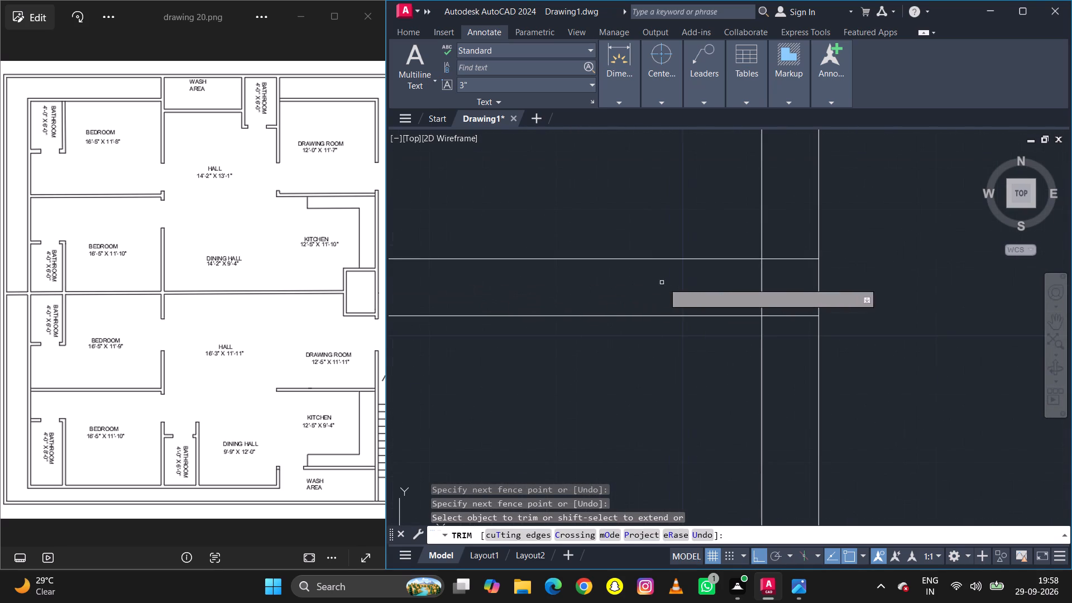
left_click_drag(696, 293, 782, 298)
left_click_drag(777, 346, 773, 372)
left_click_drag(781, 358, 781, 340)
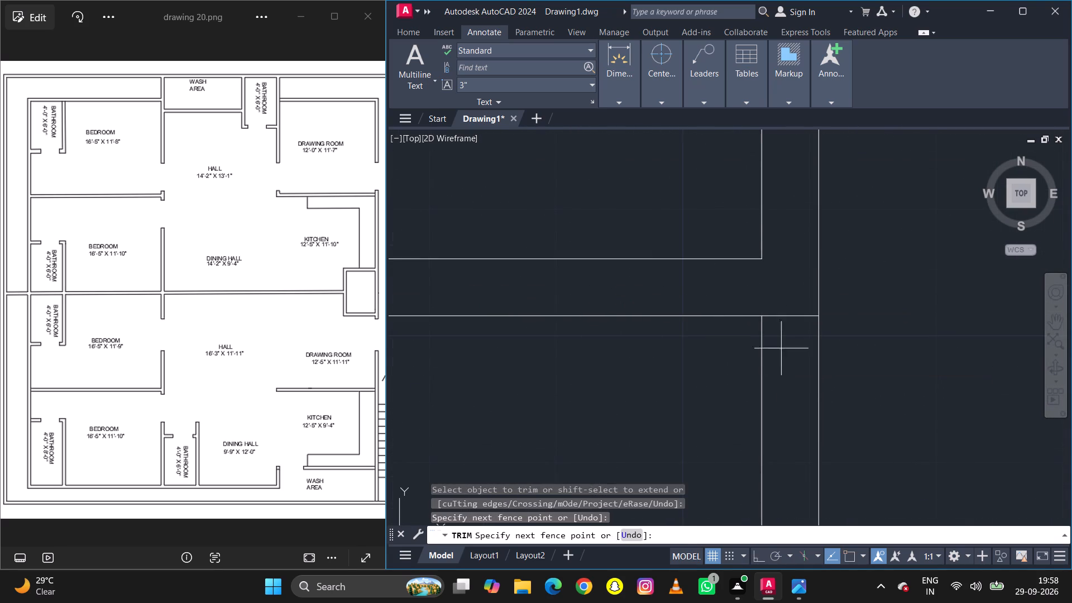
left_click_drag(781, 340, 782, 297)
scroll(781, 300, "down", 9)
scroll(823, 312, "up", 5)
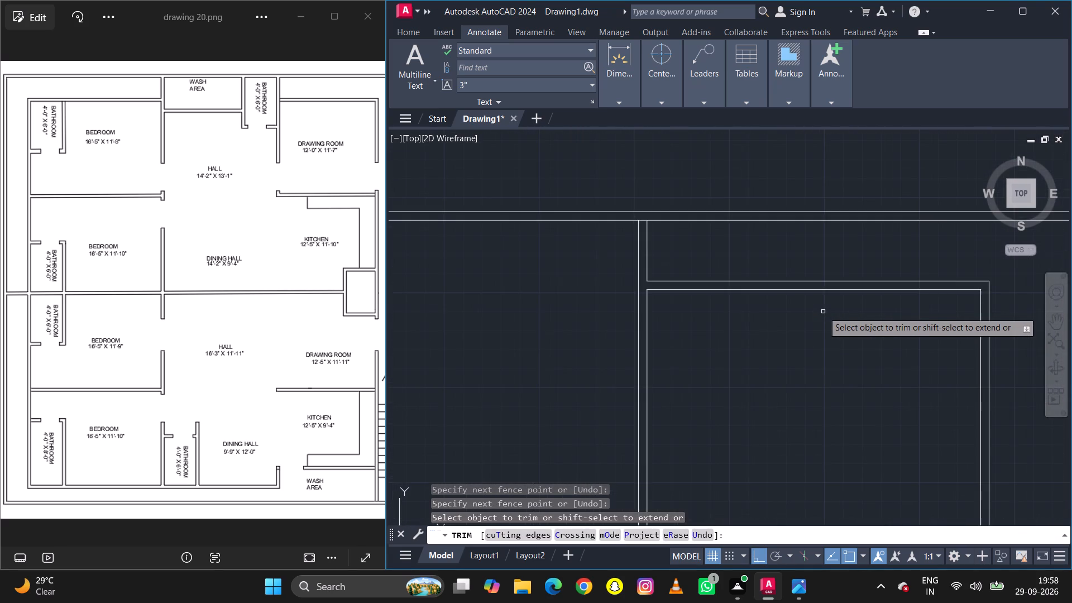
scroll(811, 318, "down", 3)
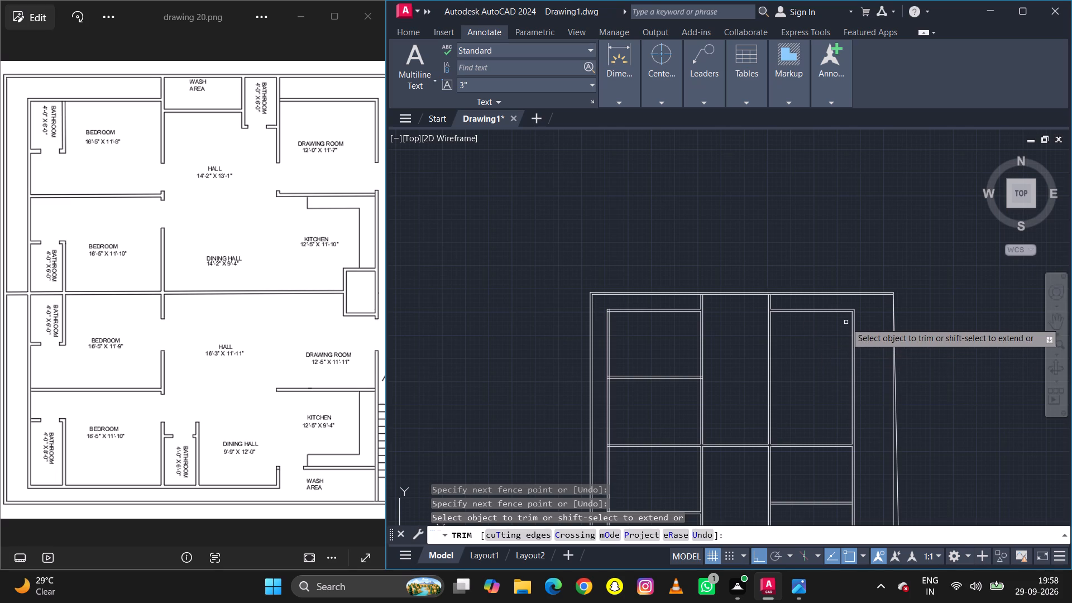
key("Escape")
Offset the drawing room's inner top wall line 8' downward, and offset that new line 4.5" to form a partition wall.
type("o")
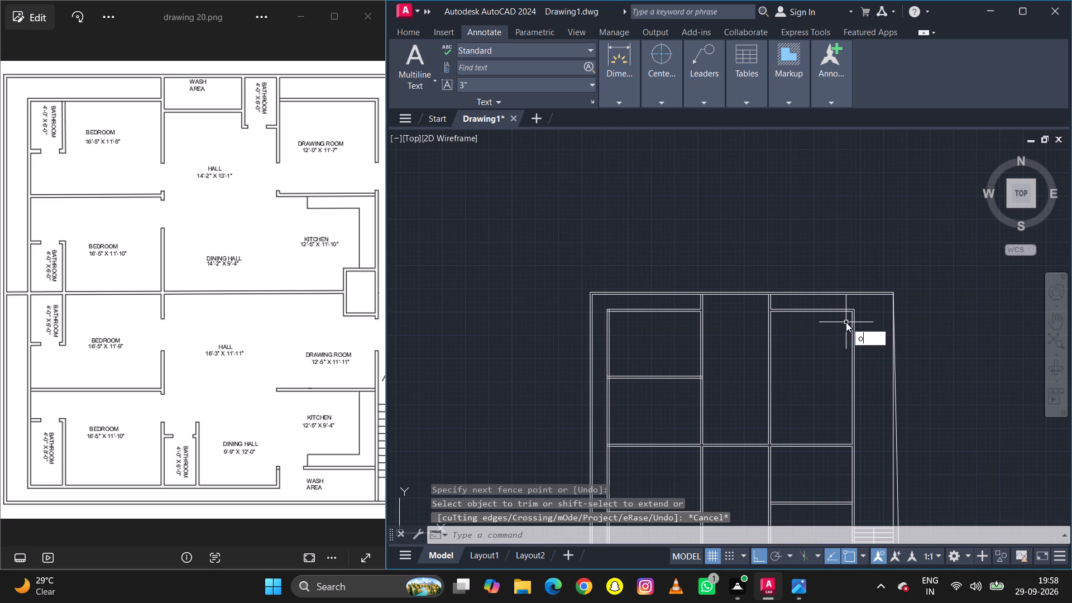
key("space")
type("8'")
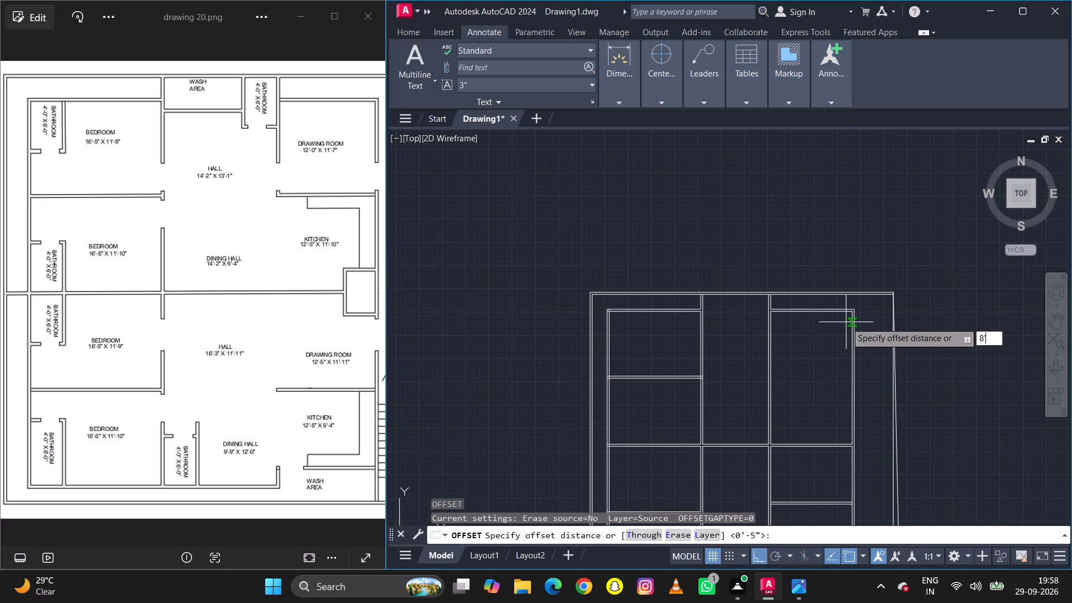
key("Return")
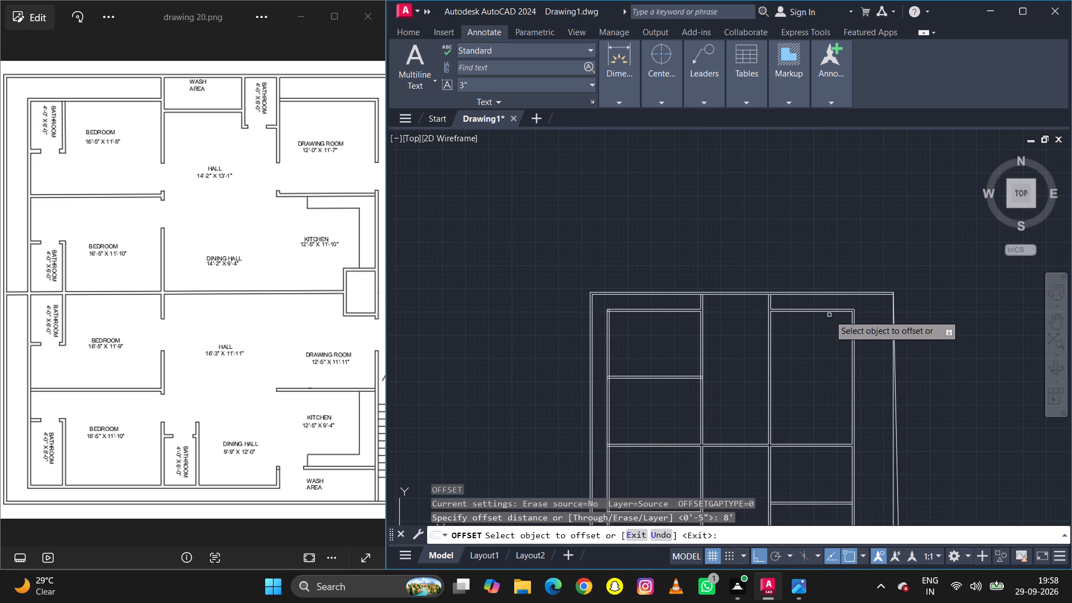
double_click(829, 313)
double_click(821, 351)
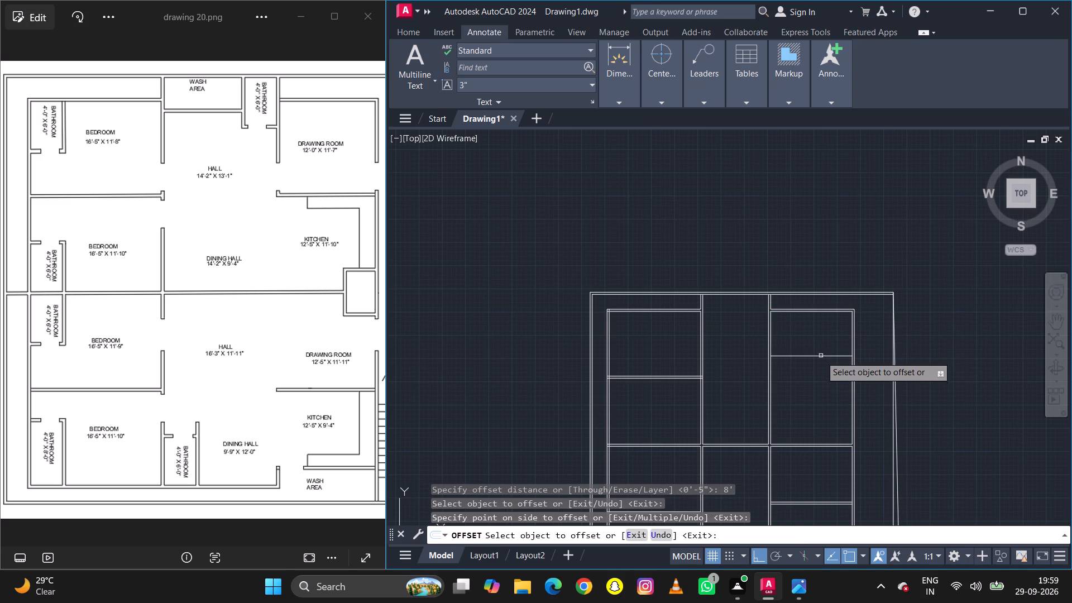
left_click(821, 357)
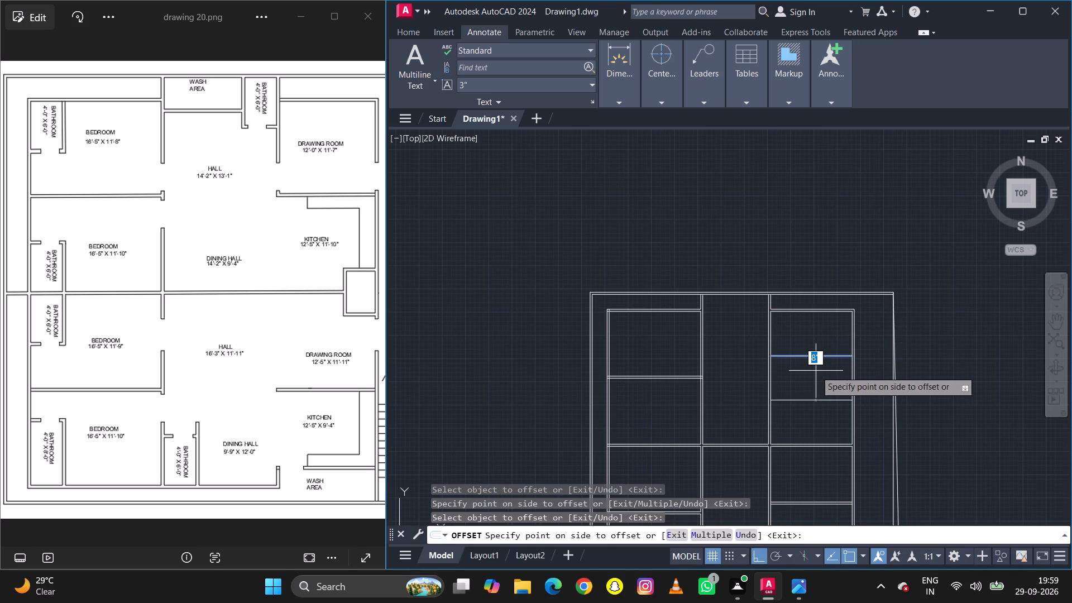
key("4")
type(".5")
key("Return")
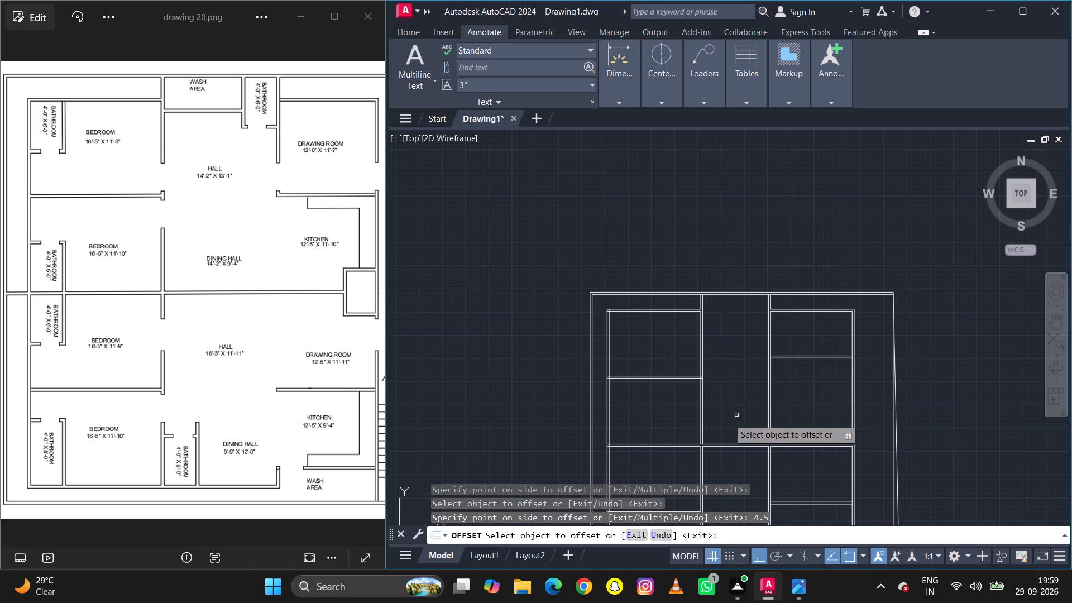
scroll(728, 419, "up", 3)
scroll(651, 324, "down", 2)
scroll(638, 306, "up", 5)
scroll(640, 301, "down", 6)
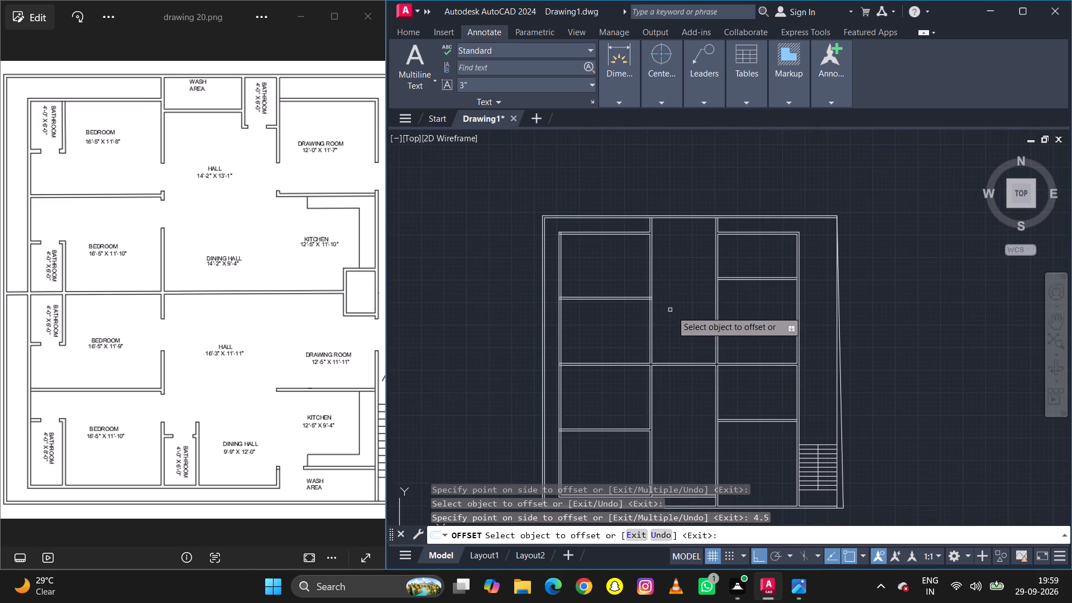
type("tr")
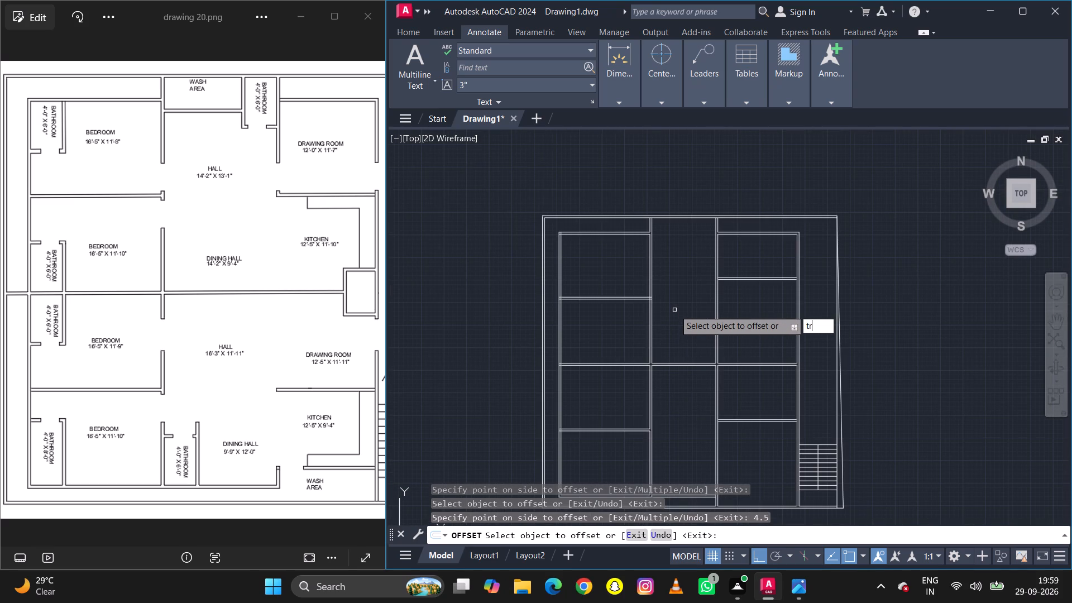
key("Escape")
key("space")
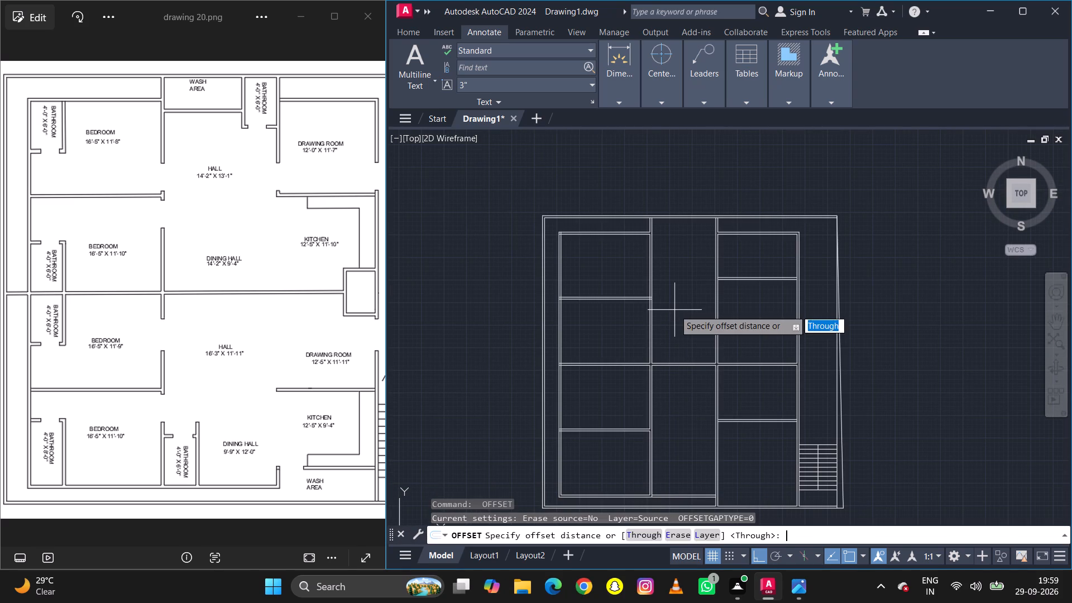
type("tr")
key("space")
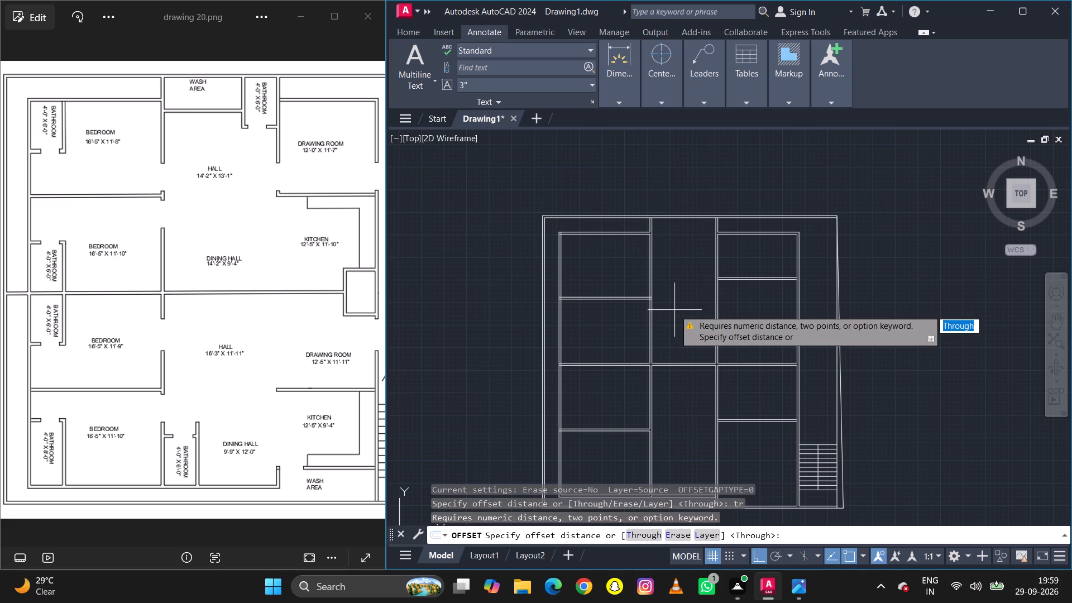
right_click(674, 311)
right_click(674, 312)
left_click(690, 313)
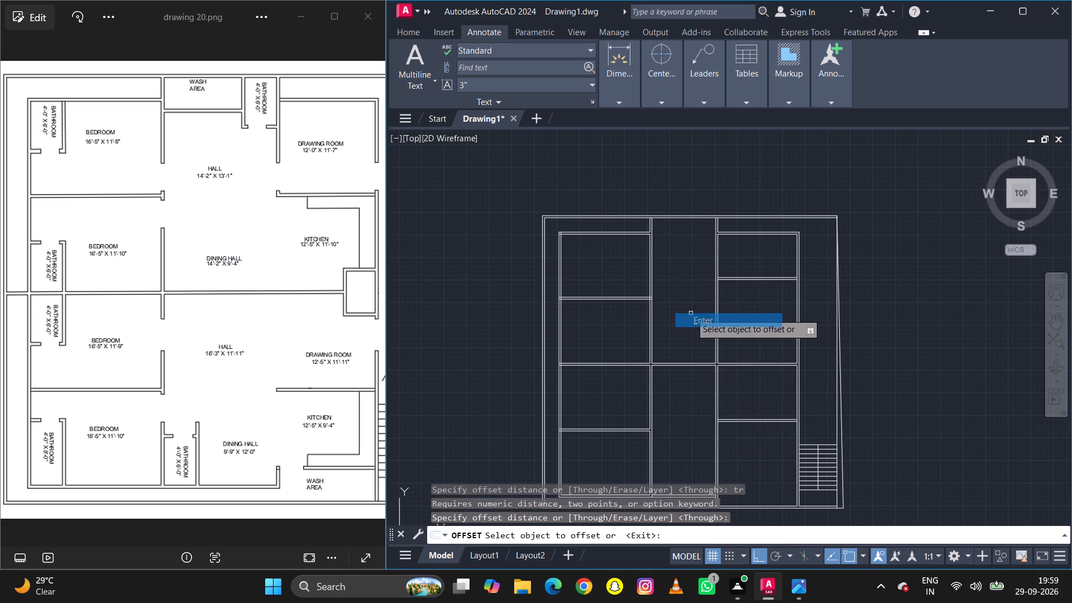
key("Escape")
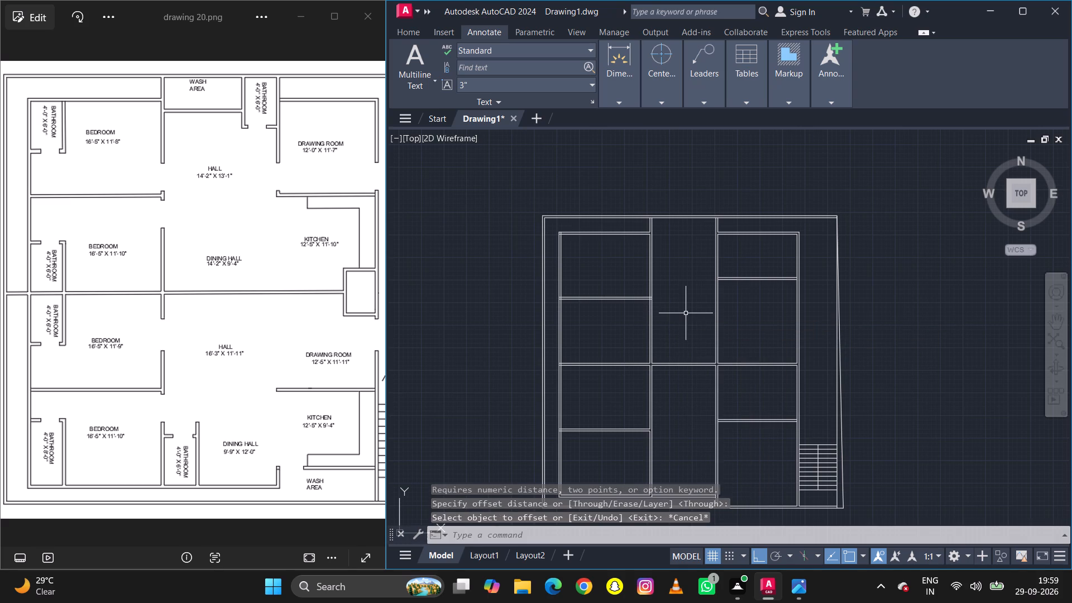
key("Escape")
Trim the overlapping lines where the partition between the two upper bedrooms meets the hall's west wall.
type("tr")
key("space")
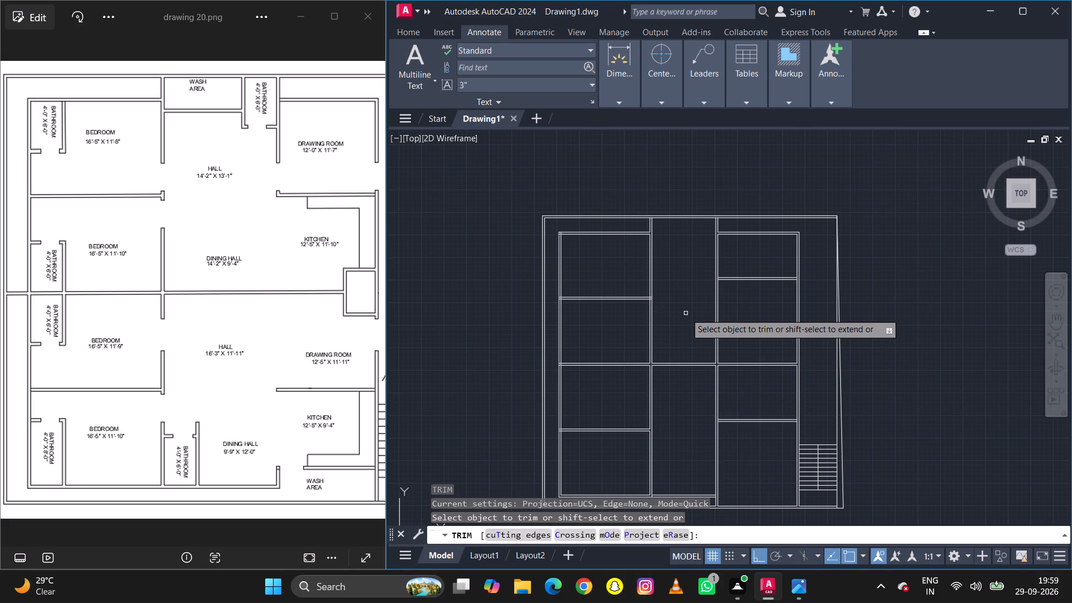
scroll(645, 297, "up", 5)
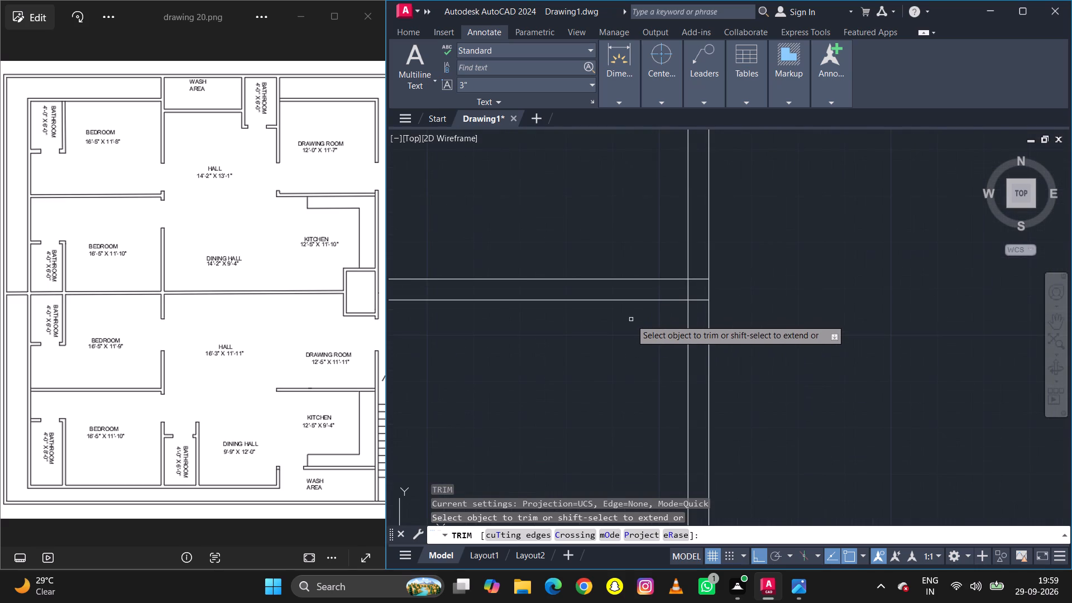
scroll(683, 297, "up", 3)
left_click_drag(682, 274, 729, 213)
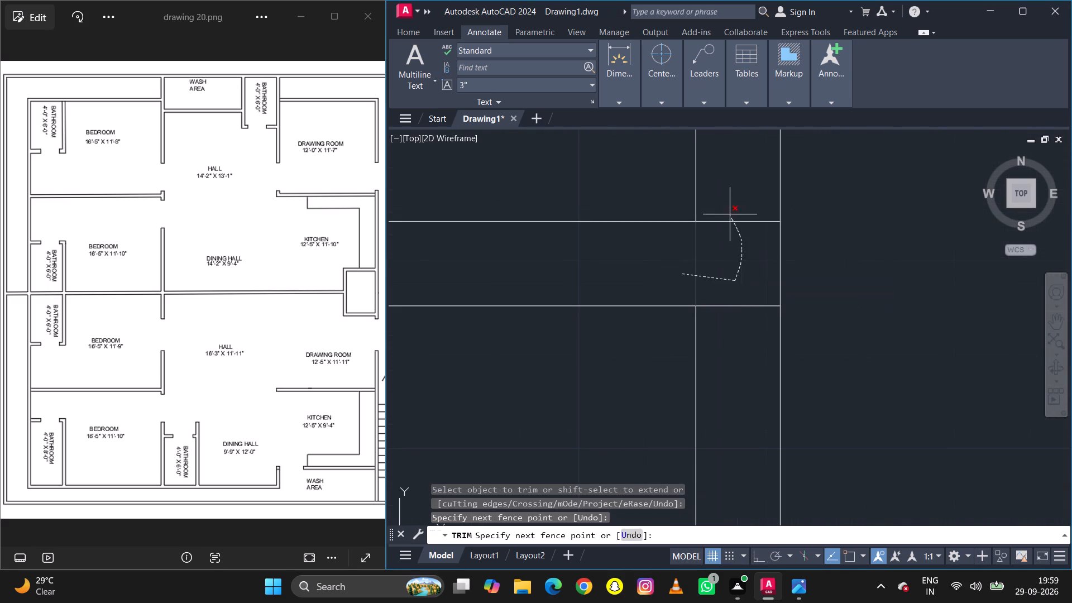
left_click_drag(729, 213, 746, 362)
scroll(738, 317, "down", 6)
right_click(817, 307)
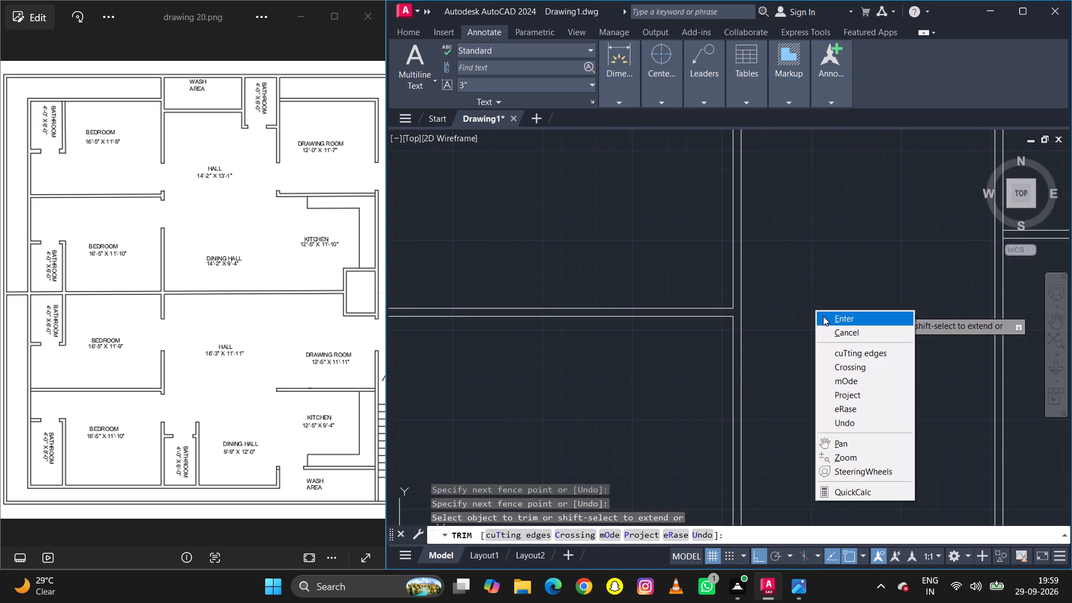
double_click(825, 317)
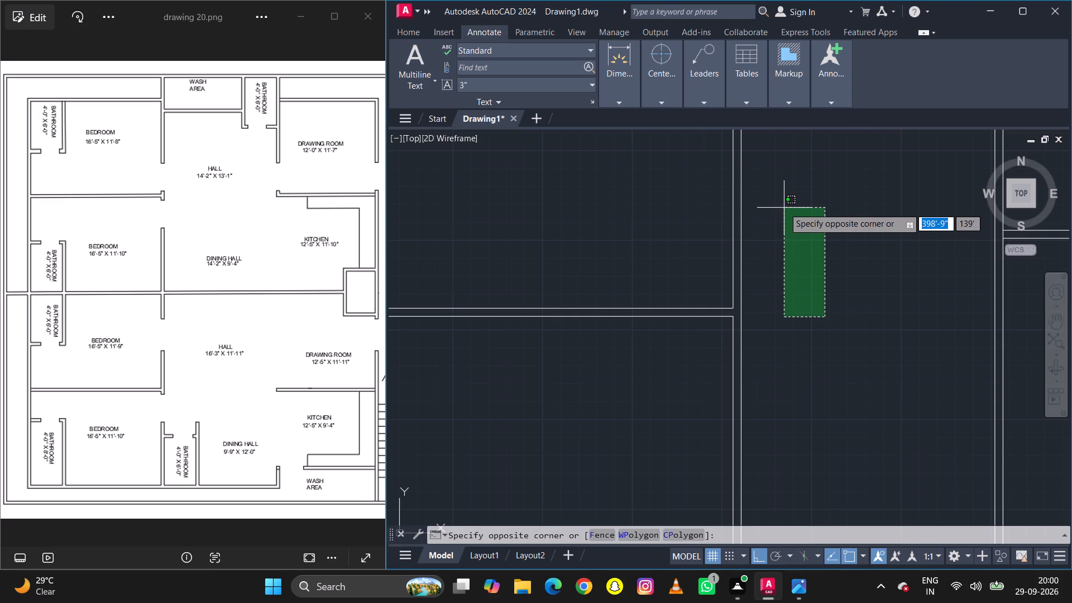
left_click(784, 216)
Trim the vertical line segment between the lower dining hall's two bottom wall lines at the hall's east wall.
scroll(787, 224, "down", 7)
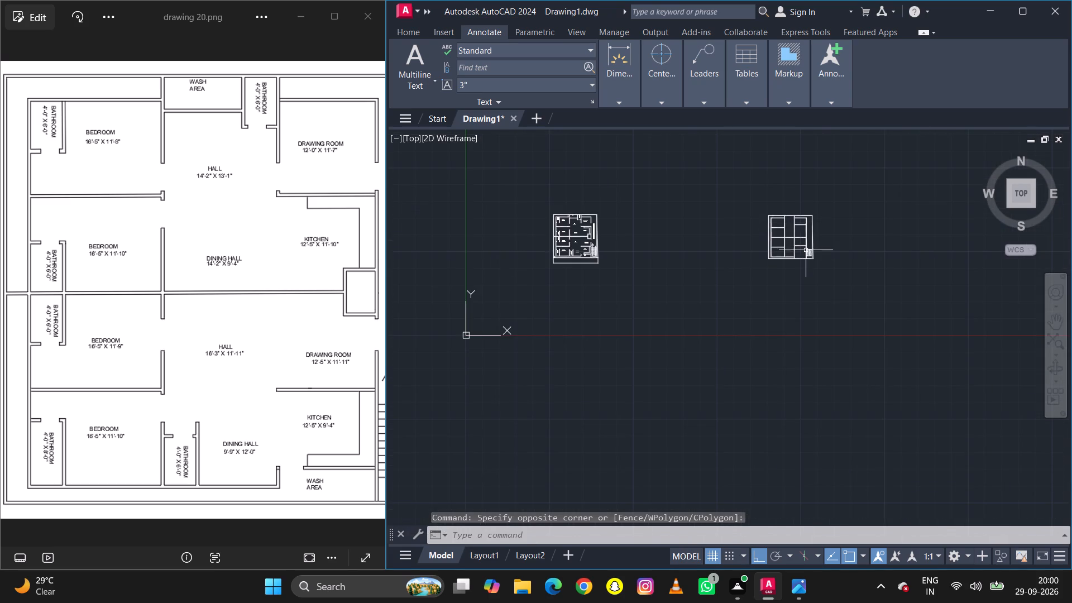
scroll(805, 250, "up", 4)
scroll(696, 301, "up", 2)
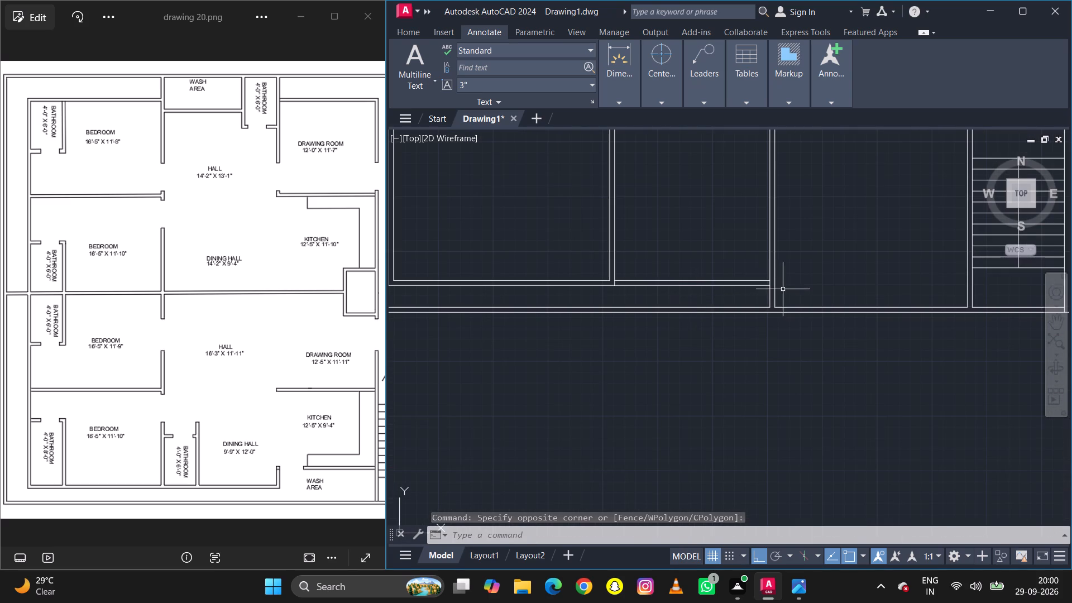
scroll(783, 285, "up", 3)
type("tr")
key("space")
key("space")
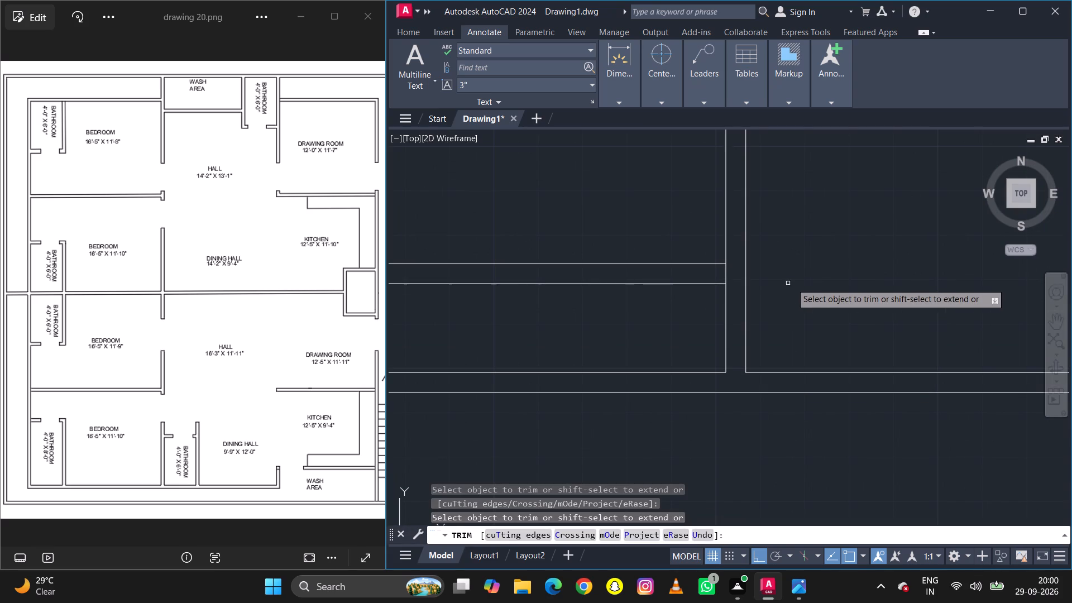
left_click(726, 277)
right_click(817, 284)
right_click(817, 284)
right_click(817, 284)
right_click(817, 284)
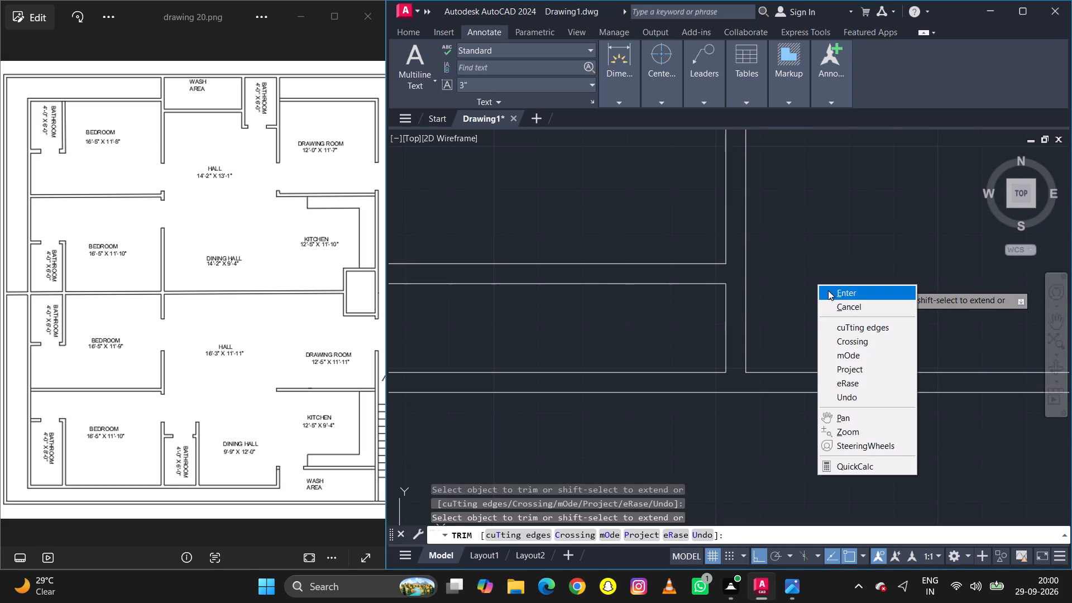
left_click(841, 294)
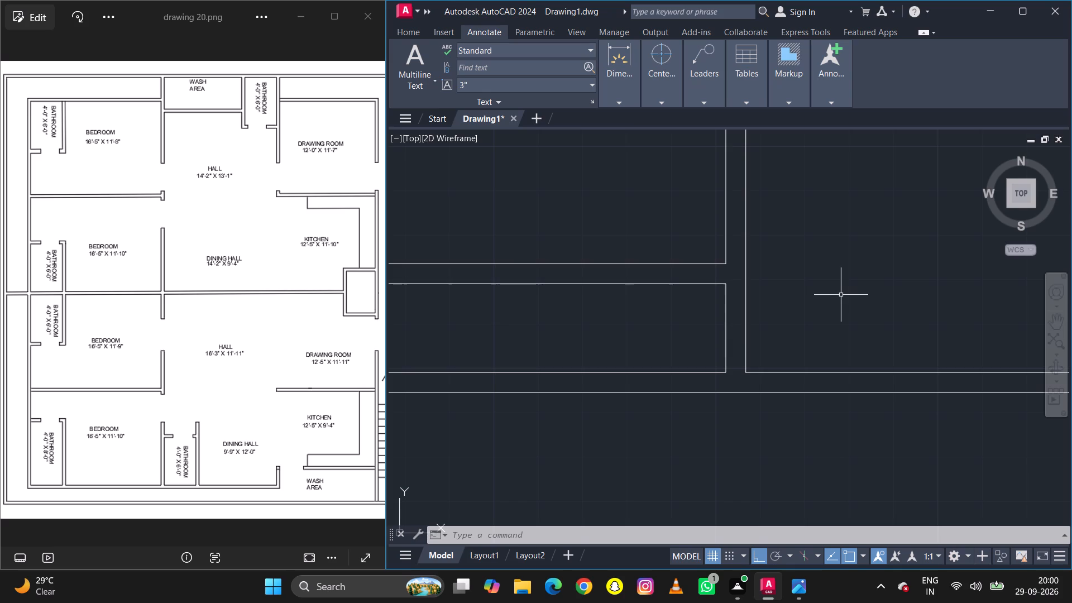
Examine the wall junctions across the plan, ending where the central dividing wall crosses the hall's east wall.
scroll(758, 267, "down", 8)
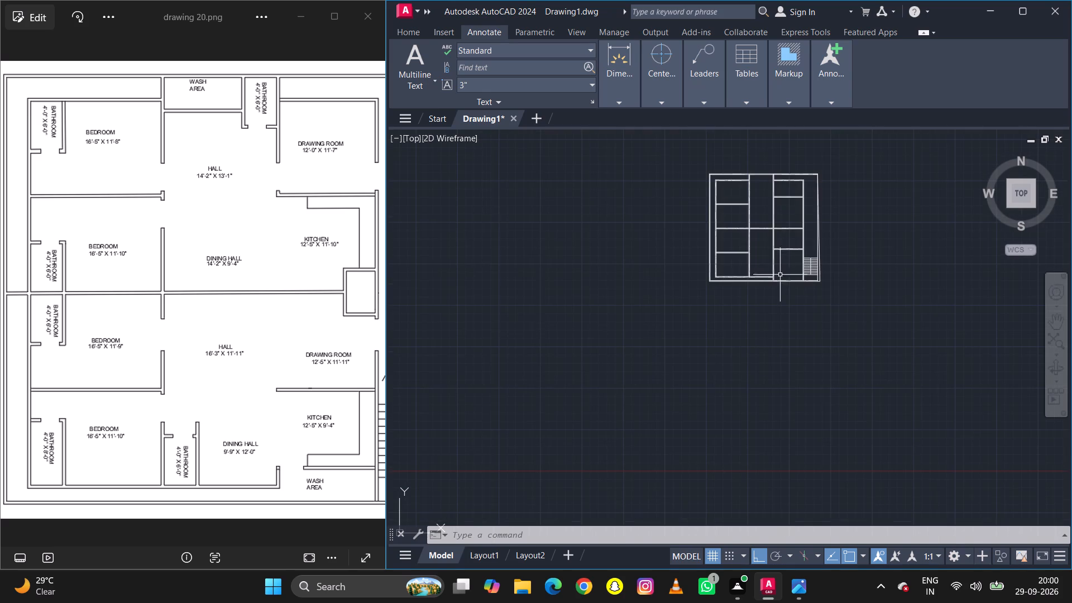
scroll(765, 167, "up", 3)
scroll(712, 197, "down", 1)
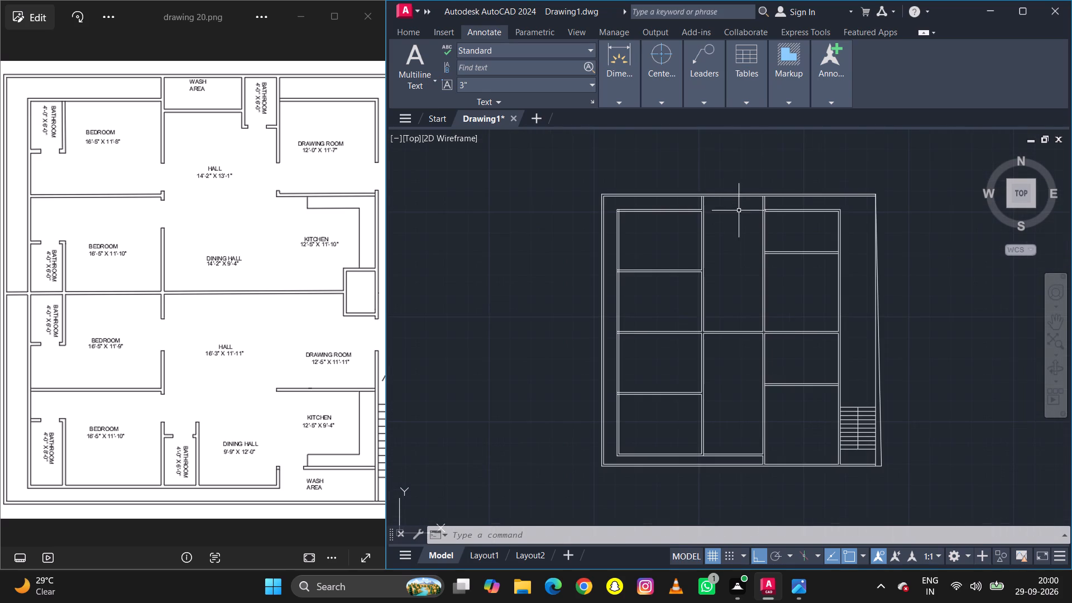
scroll(760, 225, "up", 1)
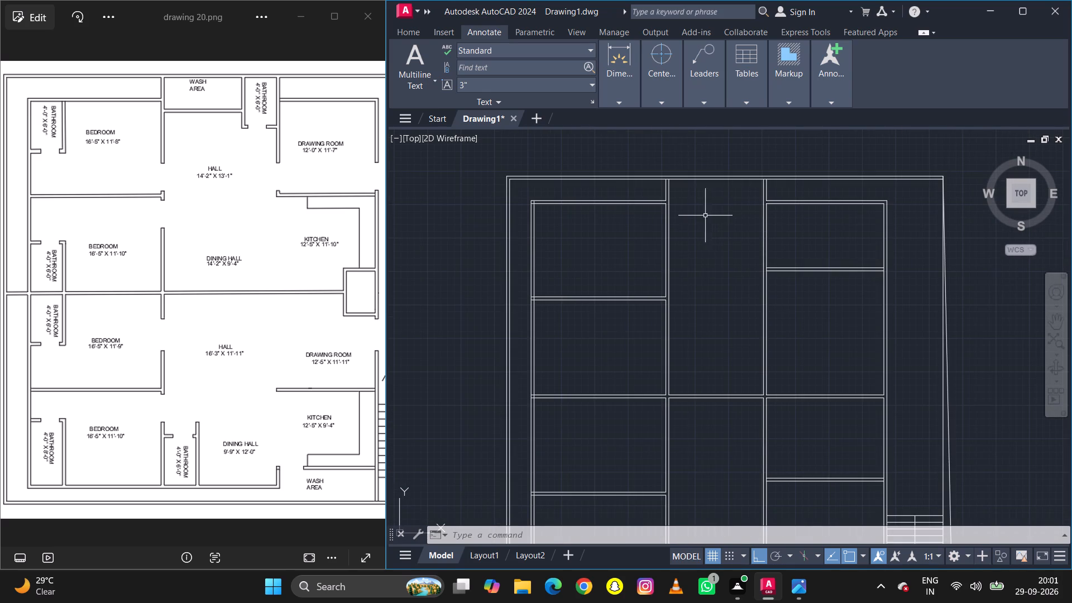
scroll(623, 214, "down", 2)
scroll(653, 281, "up", 2)
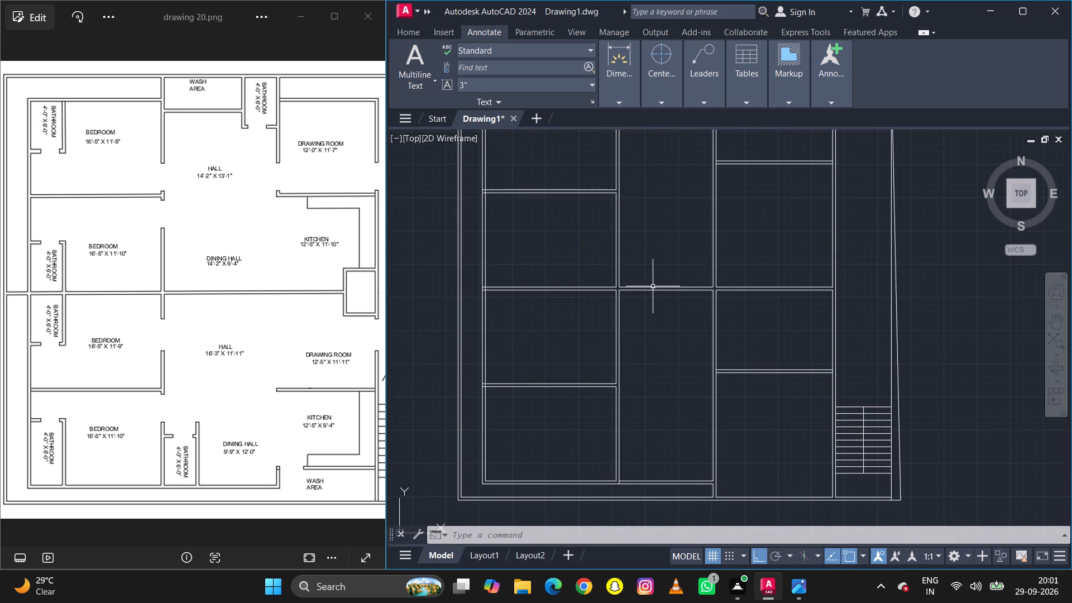
scroll(730, 294, "up", 2)
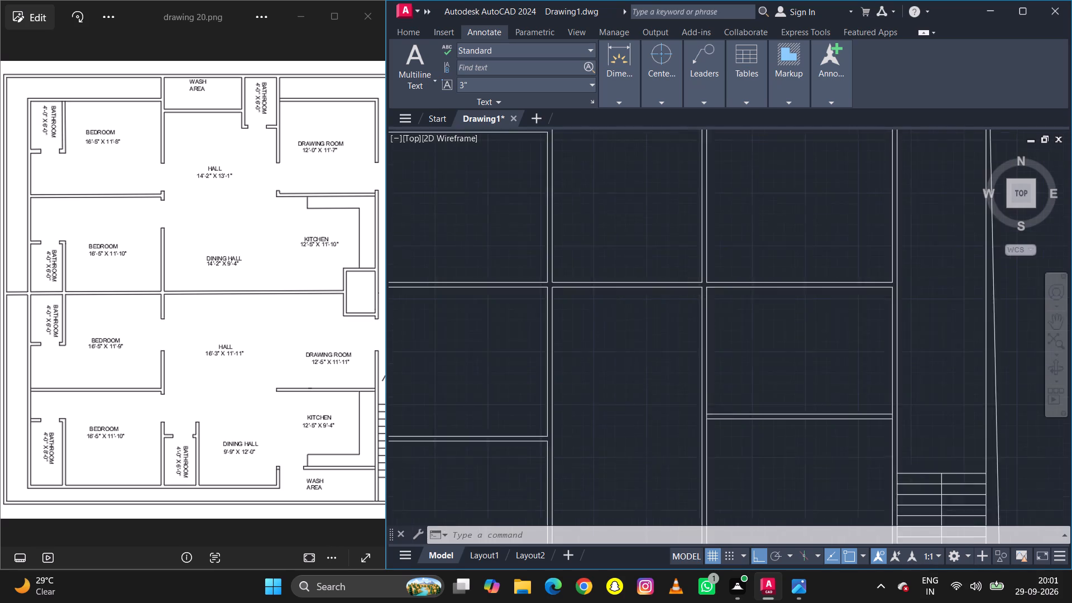
scroll(711, 290, "up", 4)
scroll(532, 195, "up", 2)
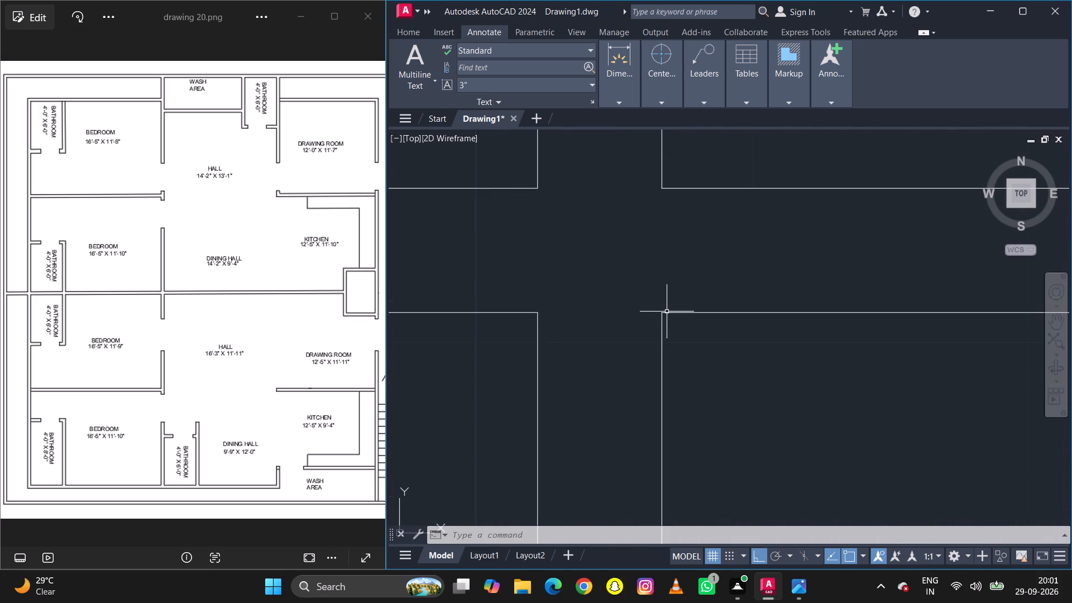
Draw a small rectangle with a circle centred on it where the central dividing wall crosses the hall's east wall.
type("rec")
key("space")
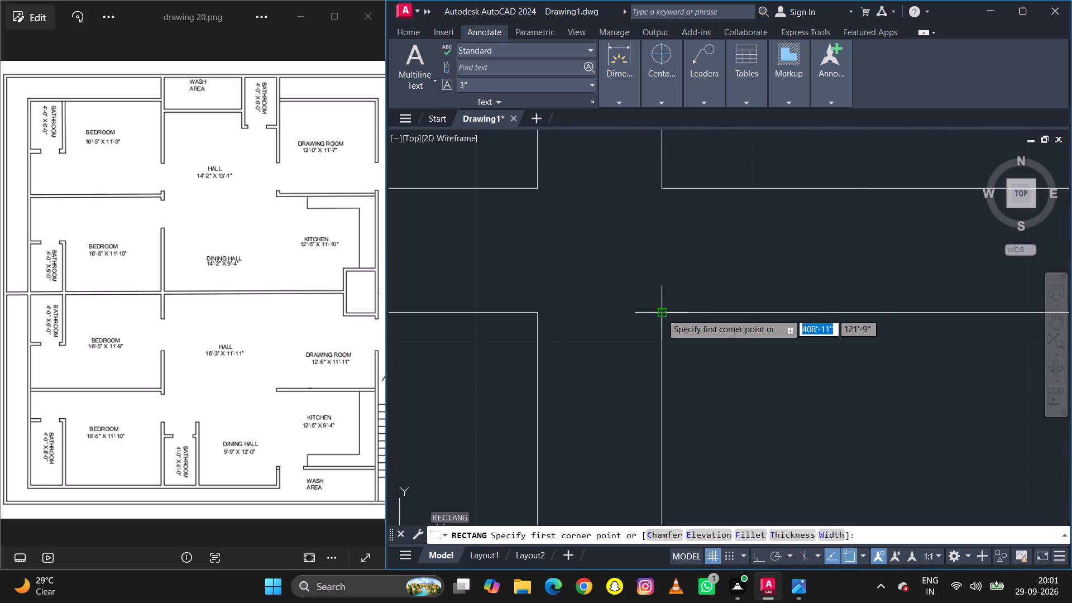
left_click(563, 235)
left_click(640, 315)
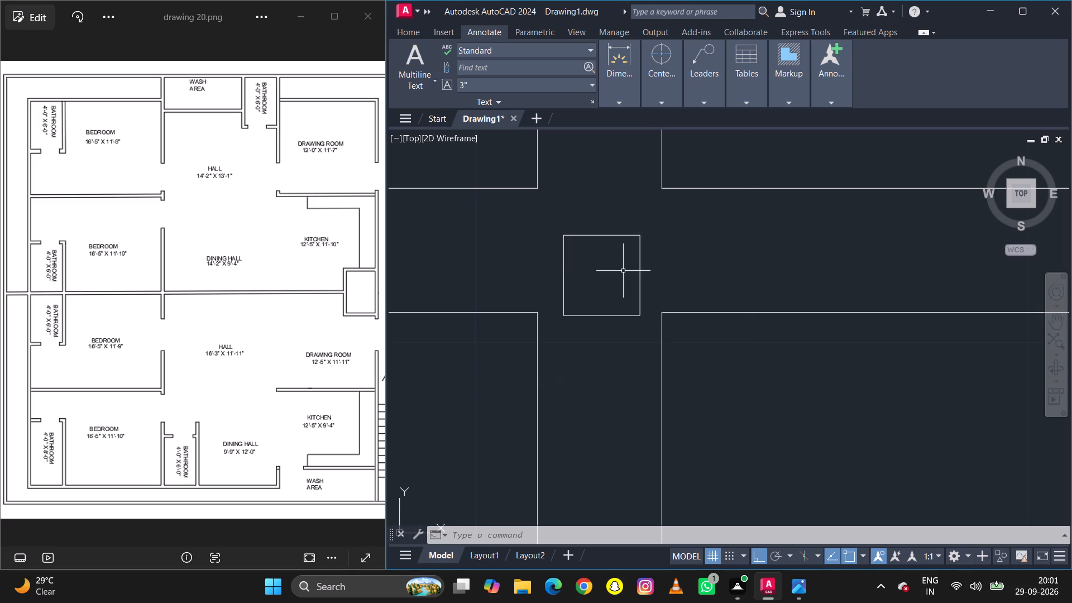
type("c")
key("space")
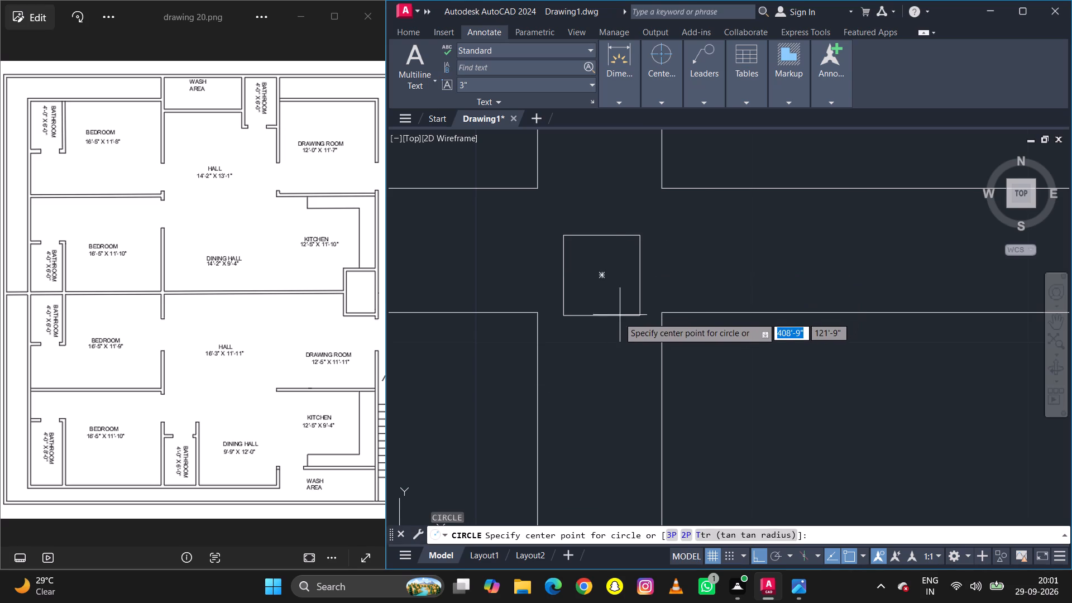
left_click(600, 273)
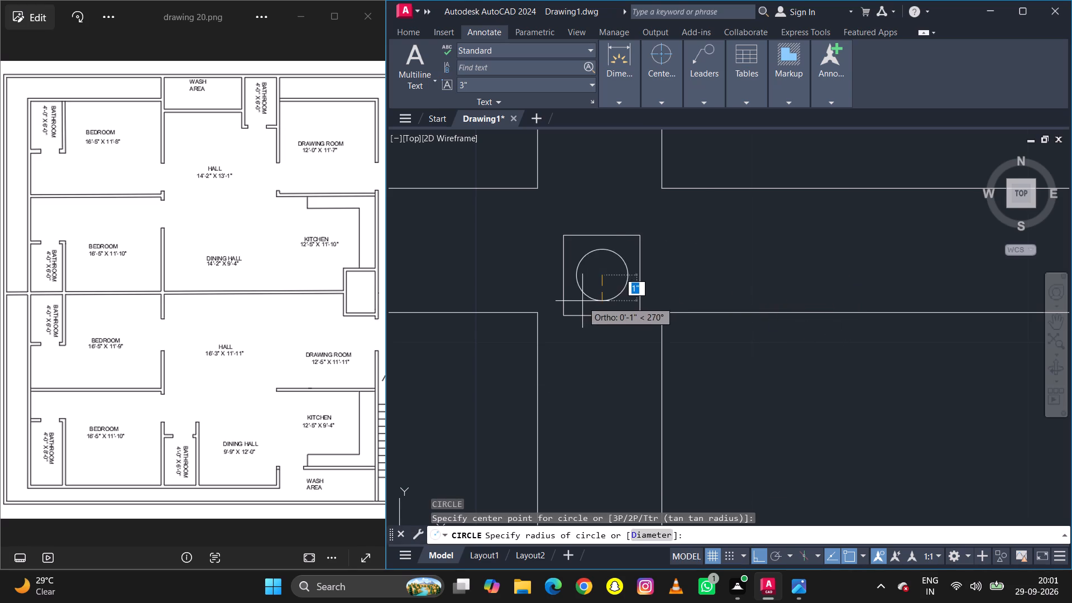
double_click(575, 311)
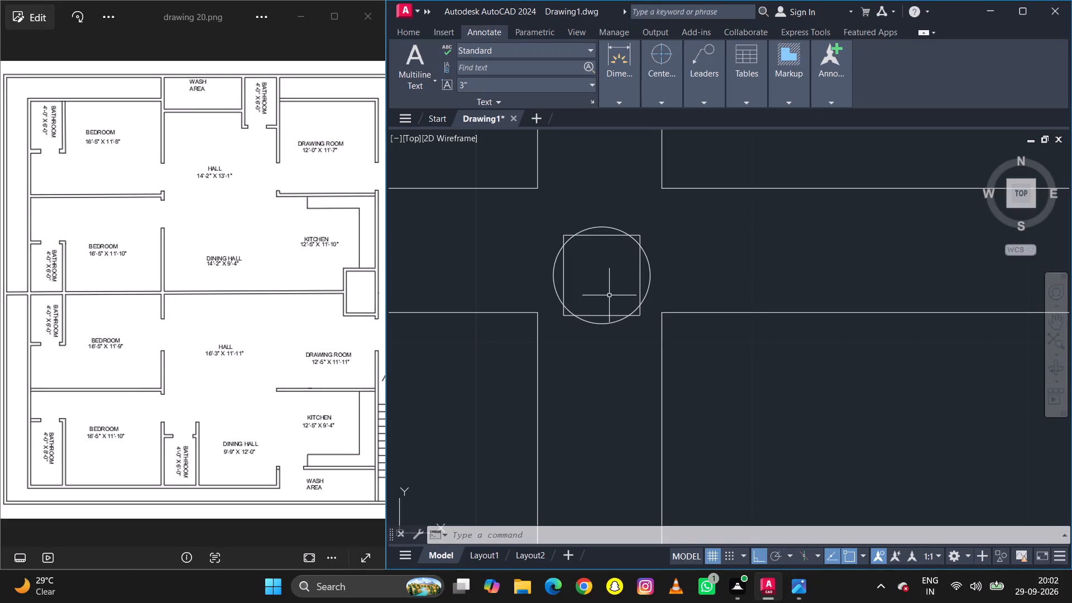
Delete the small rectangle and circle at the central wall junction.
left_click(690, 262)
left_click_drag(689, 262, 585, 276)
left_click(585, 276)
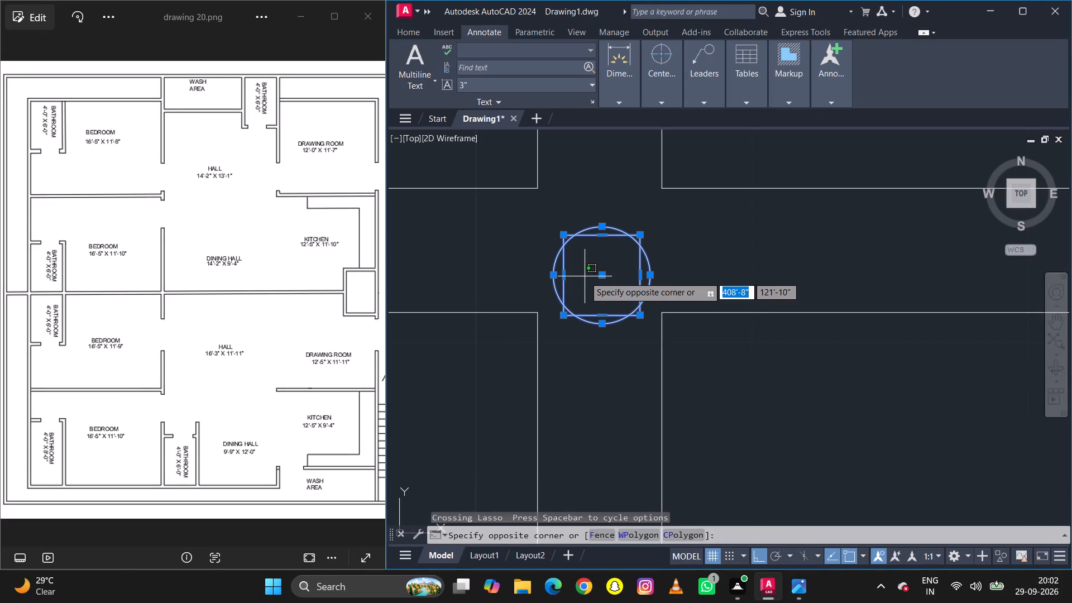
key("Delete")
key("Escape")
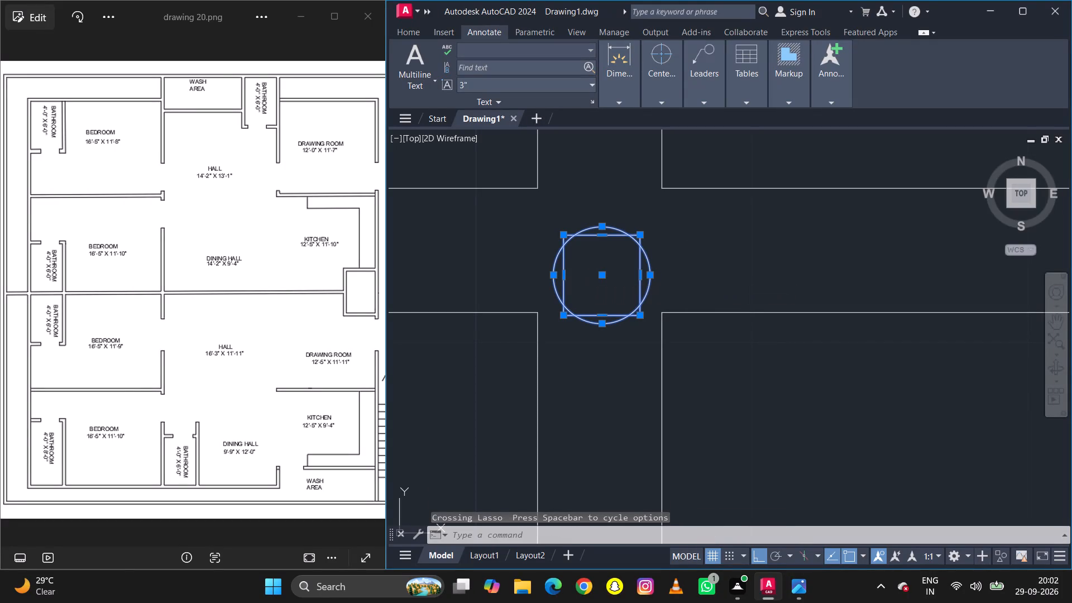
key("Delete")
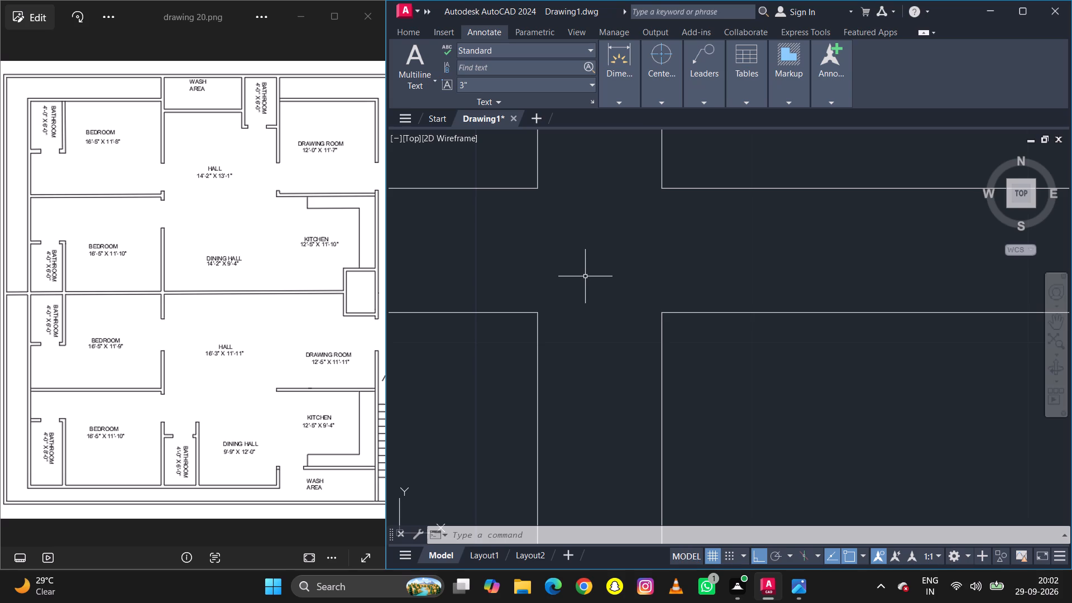
Examine the walls around the drawing room, kitchen and side passage, and the plan's overall layout.
scroll(594, 324, "down", 7)
scroll(666, 297, "down", 3)
scroll(719, 291, "up", 3)
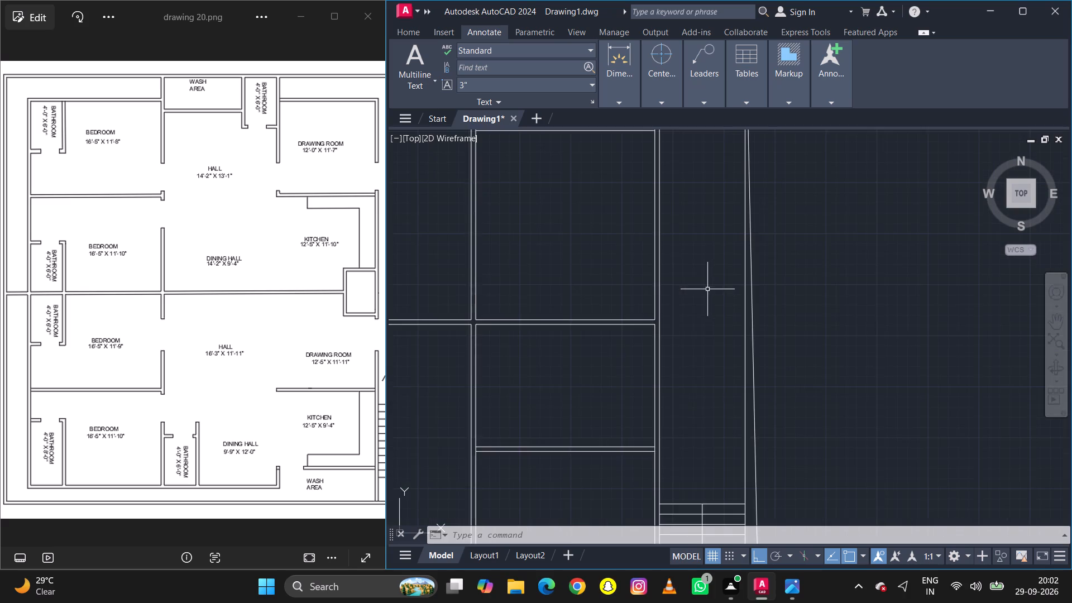
scroll(650, 315, "up", 5)
scroll(664, 317, "down", 6)
scroll(644, 171, "up", 5)
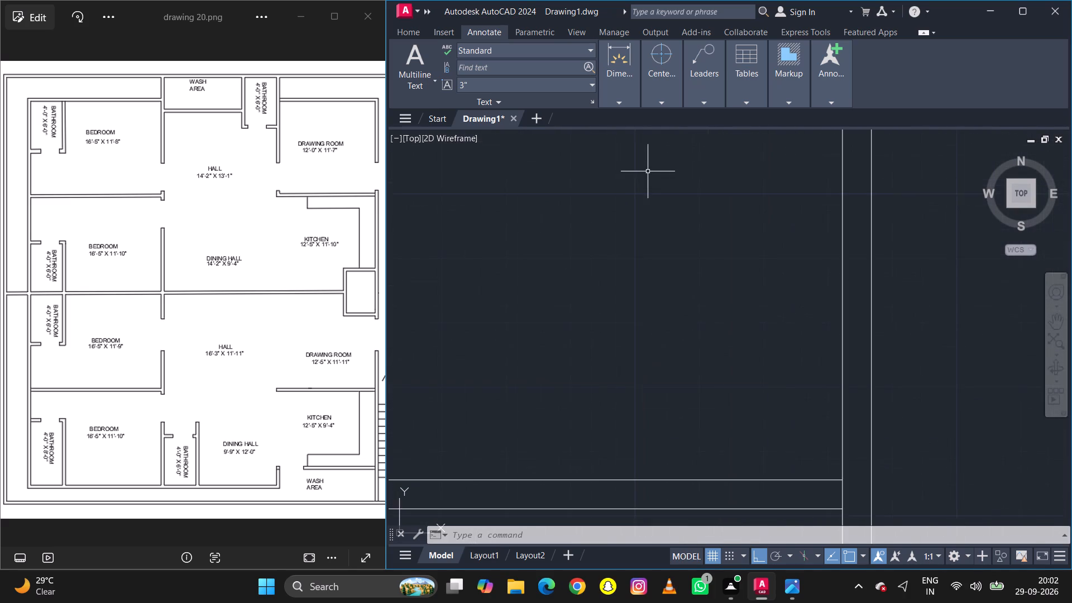
scroll(654, 180, "down", 3)
scroll(685, 243, "down", 2)
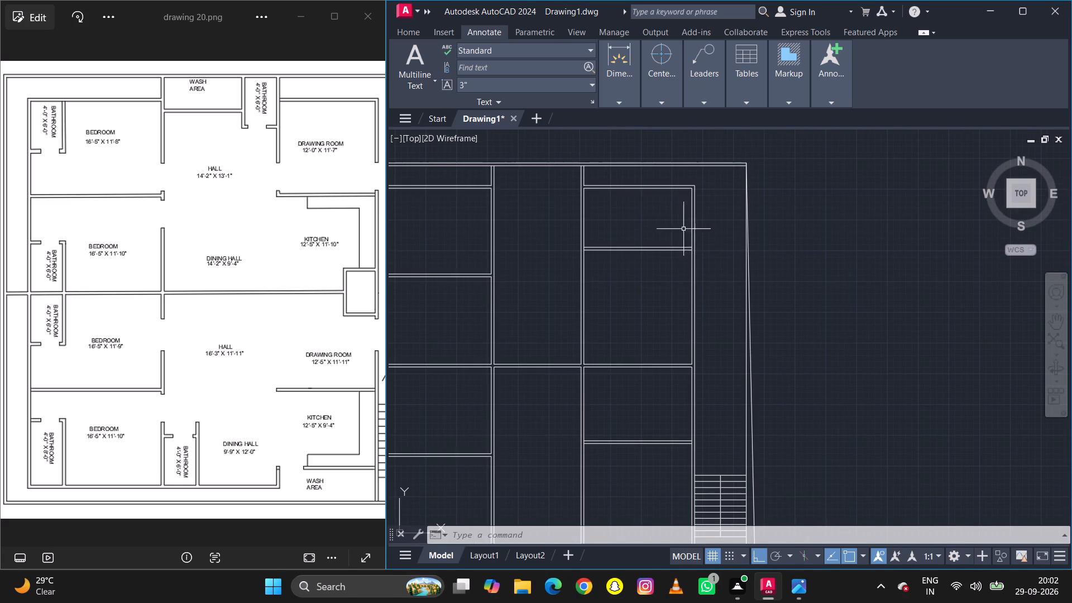
scroll(680, 238, "up", 4)
scroll(698, 239, "down", 6)
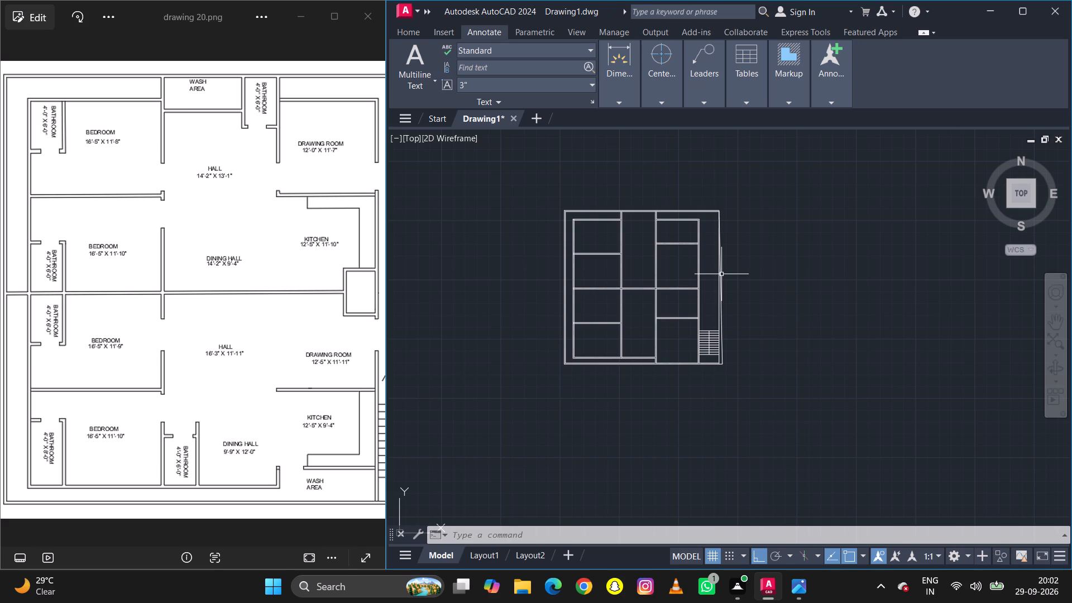
scroll(717, 242, "up", 3)
scroll(717, 242, "down", 5)
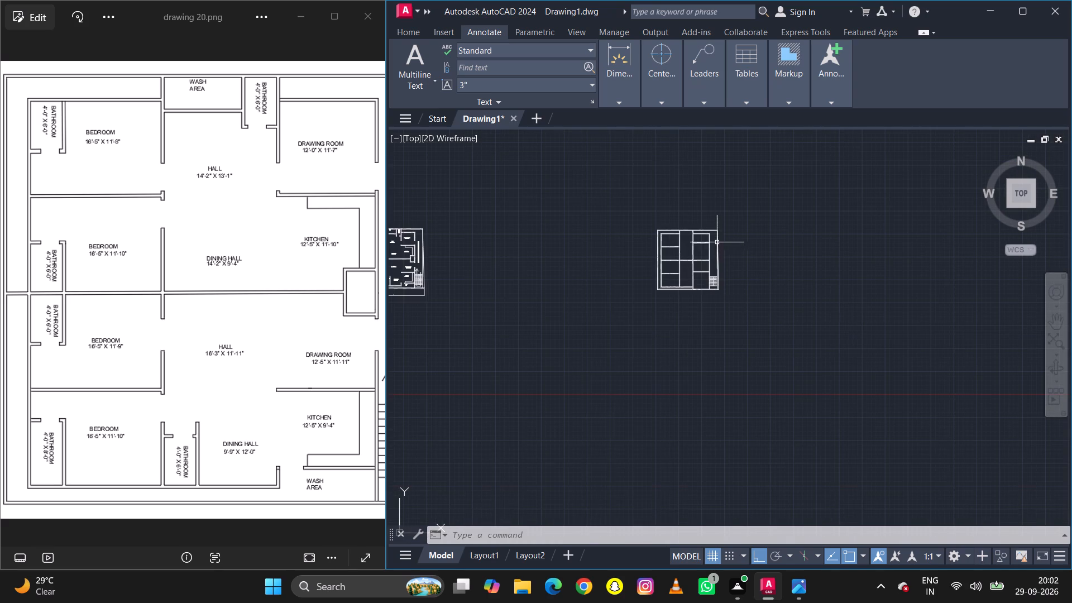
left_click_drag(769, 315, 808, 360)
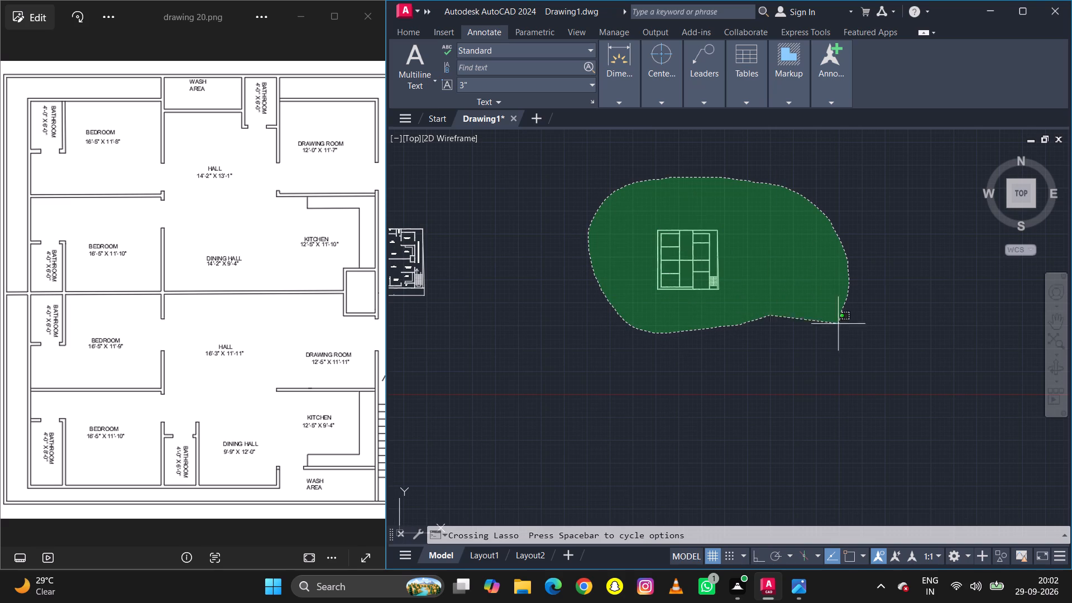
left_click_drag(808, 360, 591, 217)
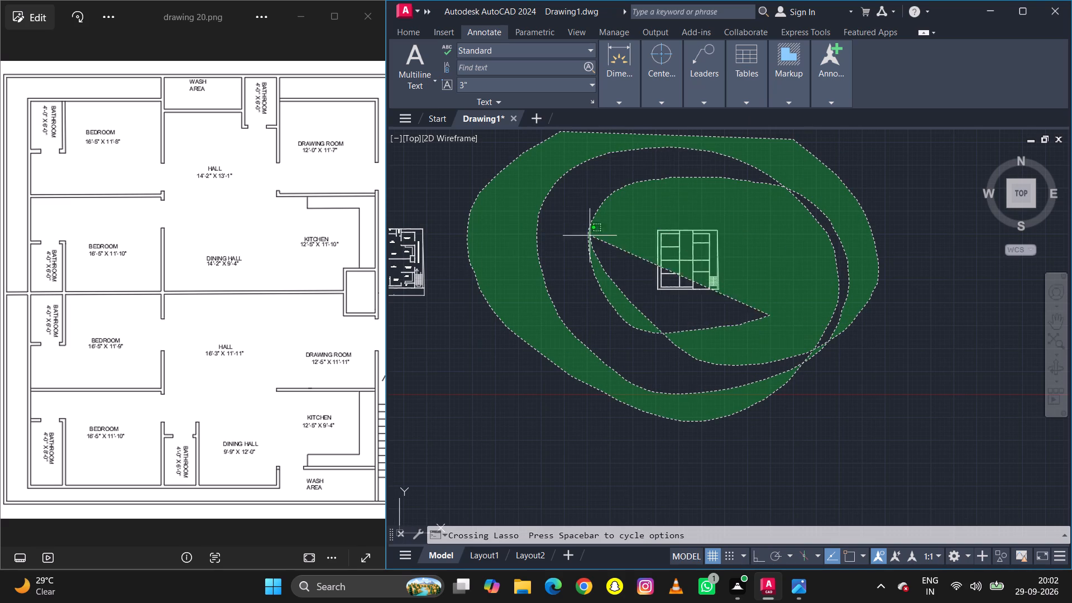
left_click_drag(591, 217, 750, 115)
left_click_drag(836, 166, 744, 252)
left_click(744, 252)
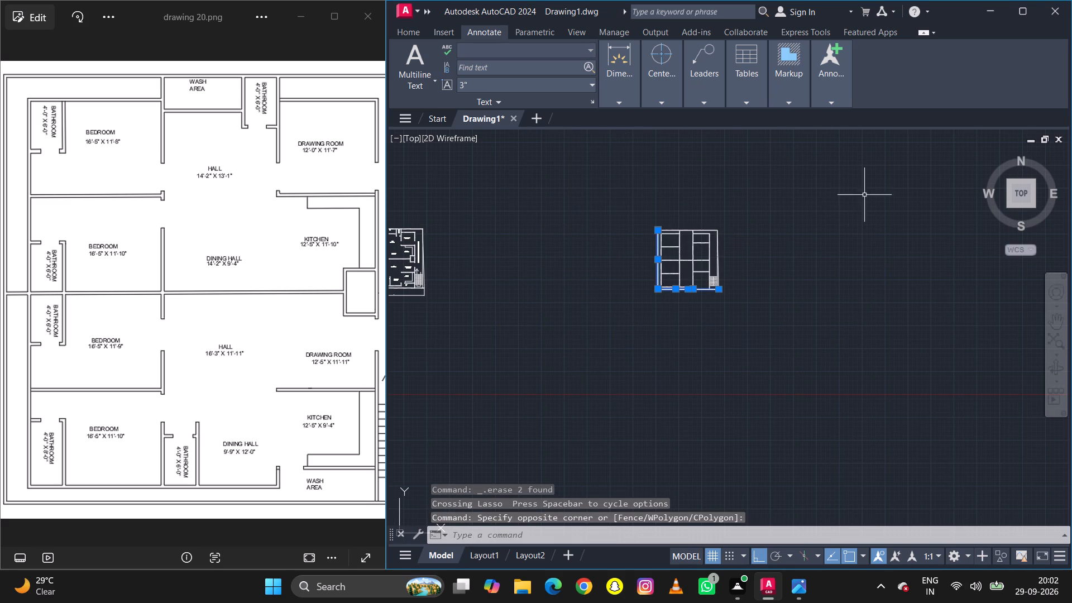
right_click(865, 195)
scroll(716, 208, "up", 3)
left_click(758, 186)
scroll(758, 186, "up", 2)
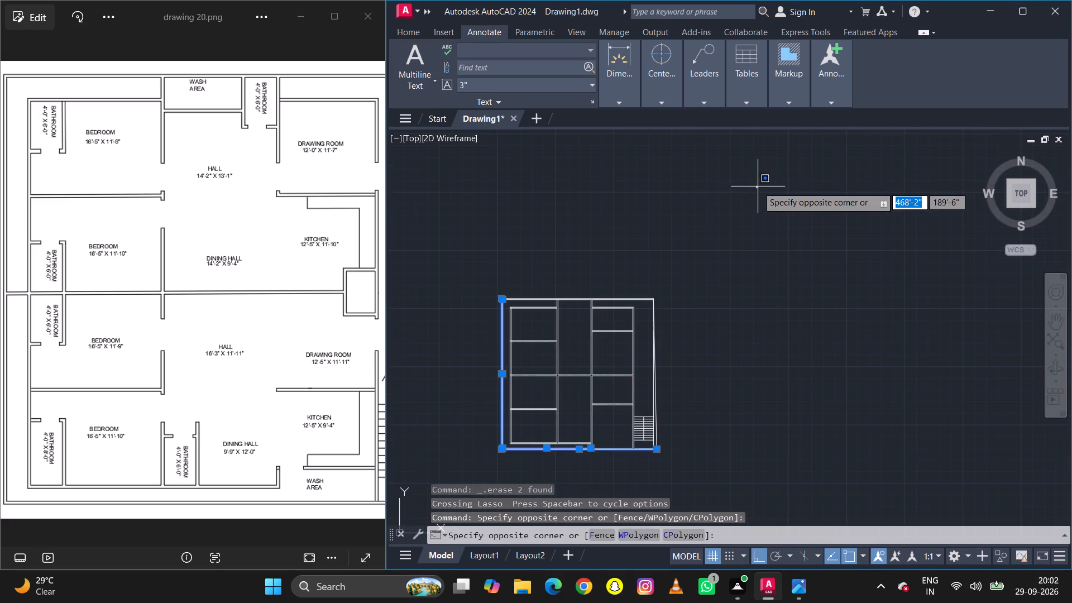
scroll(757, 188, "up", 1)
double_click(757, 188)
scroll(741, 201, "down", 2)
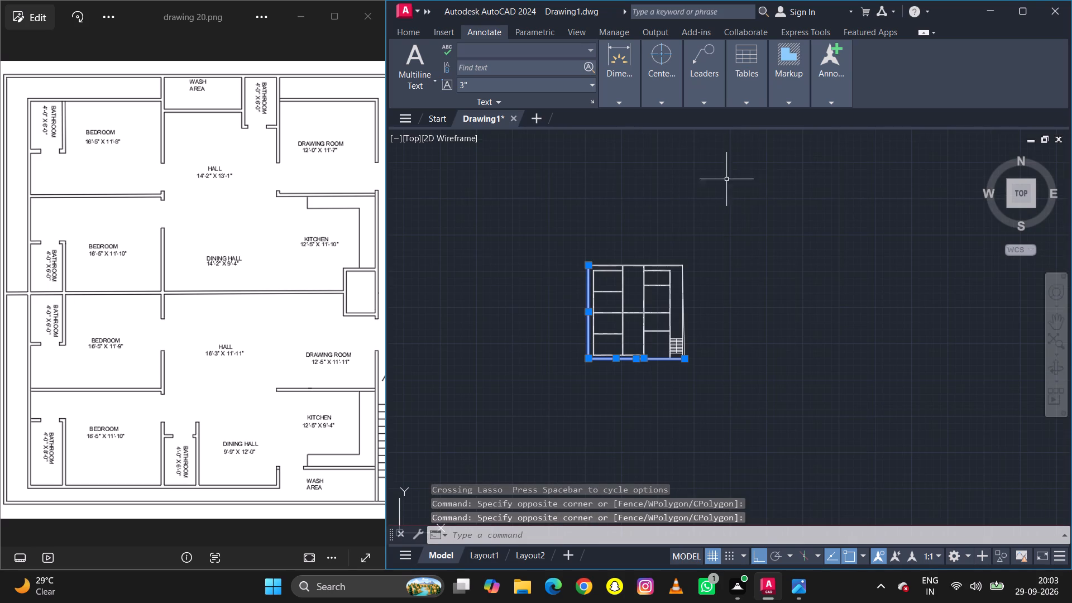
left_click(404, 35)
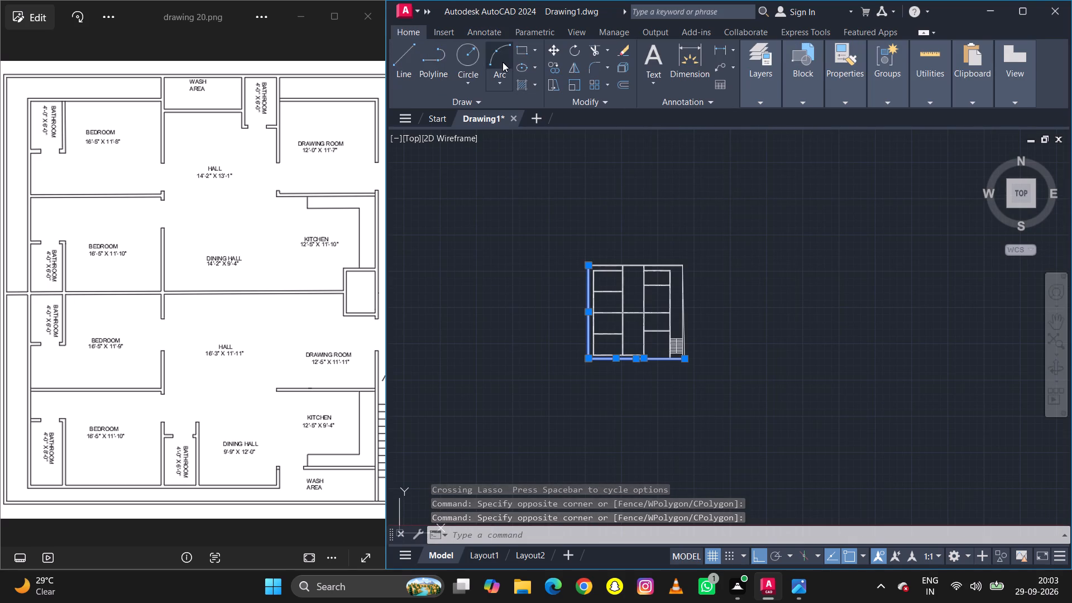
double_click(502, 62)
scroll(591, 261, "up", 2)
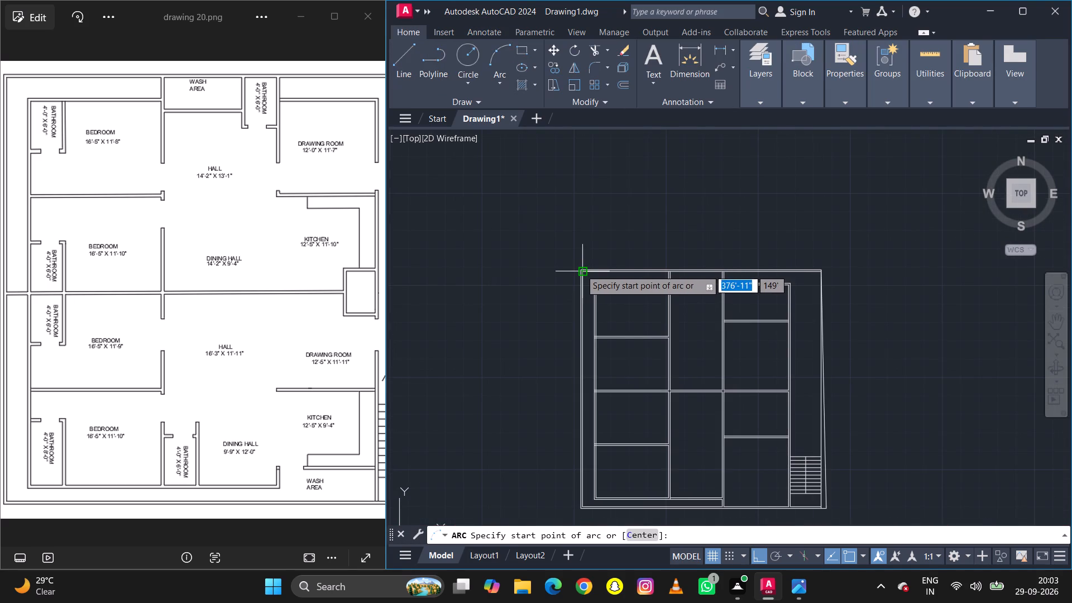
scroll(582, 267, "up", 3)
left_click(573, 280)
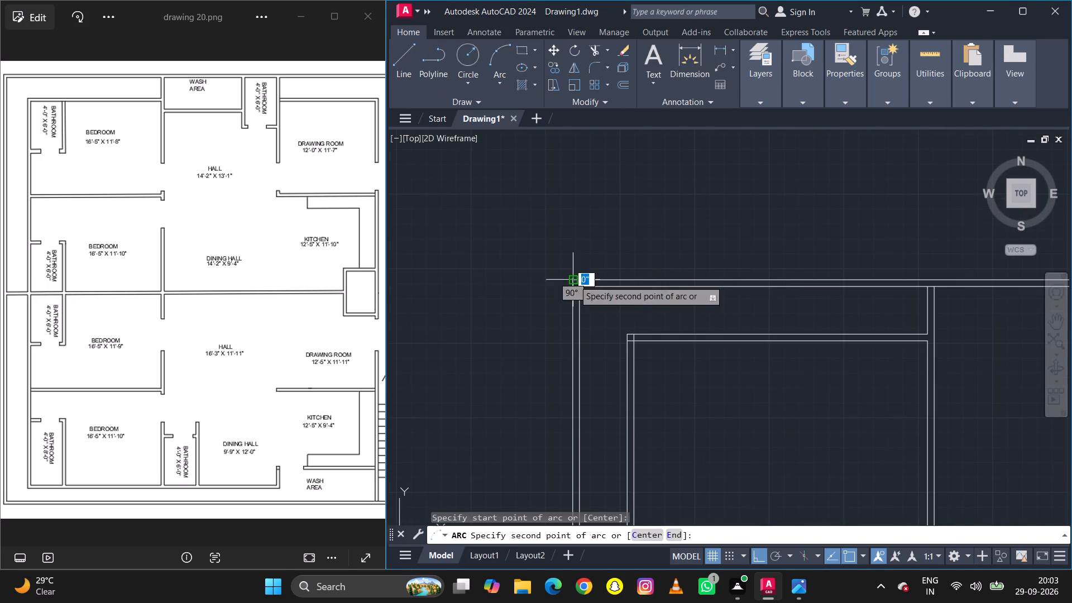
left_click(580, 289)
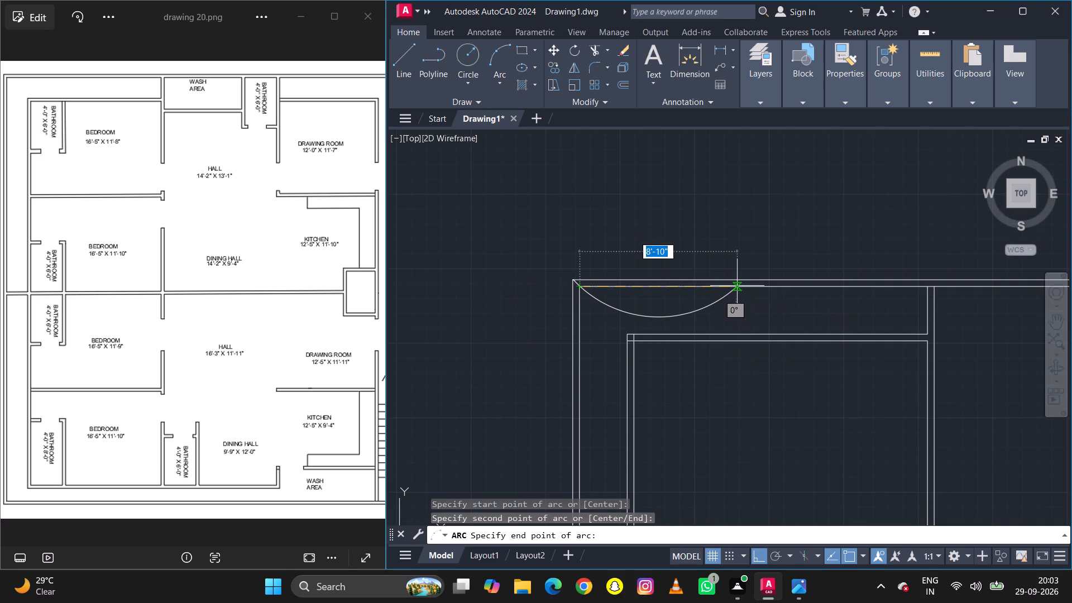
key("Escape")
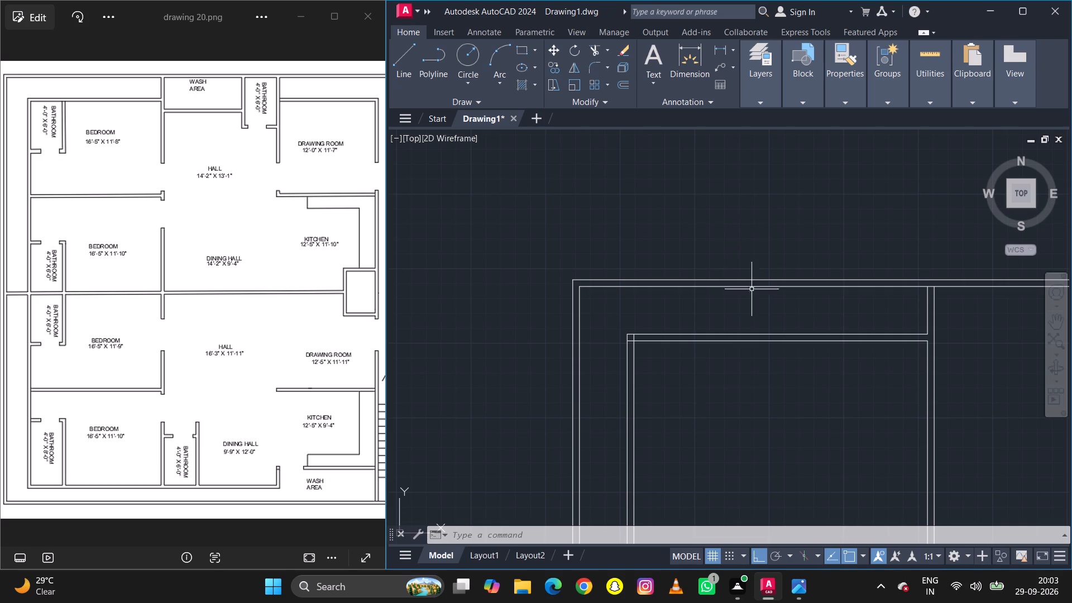
Trim the overlapping wall lines at the northwest corner of the top bedroom into a clean corner.
scroll(650, 380, "up", 1)
scroll(650, 380, "down", 1)
scroll(650, 380, "up", 1)
type("tr")
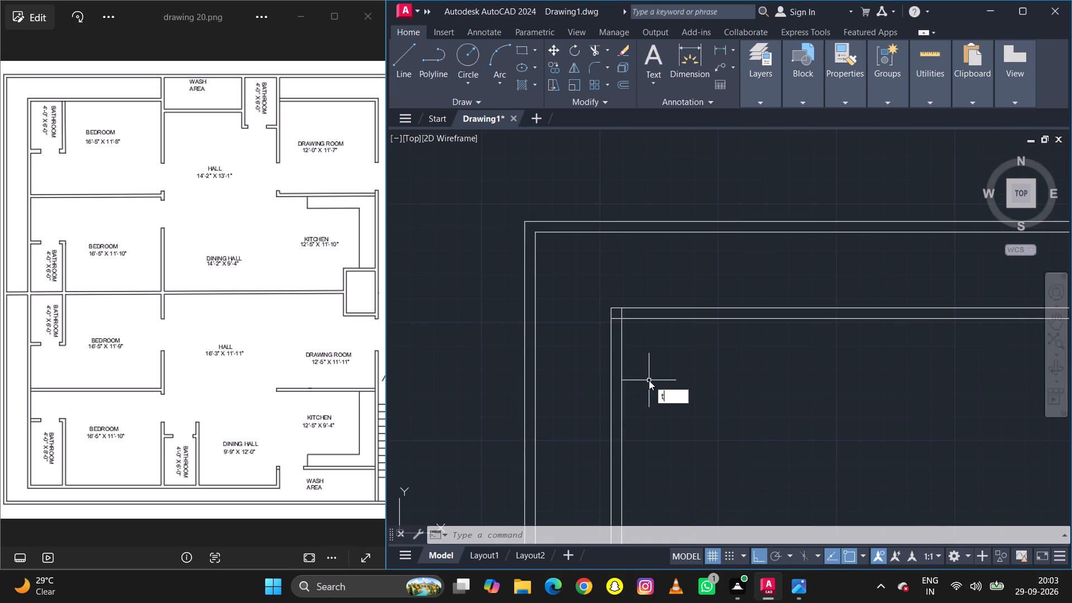
key("space")
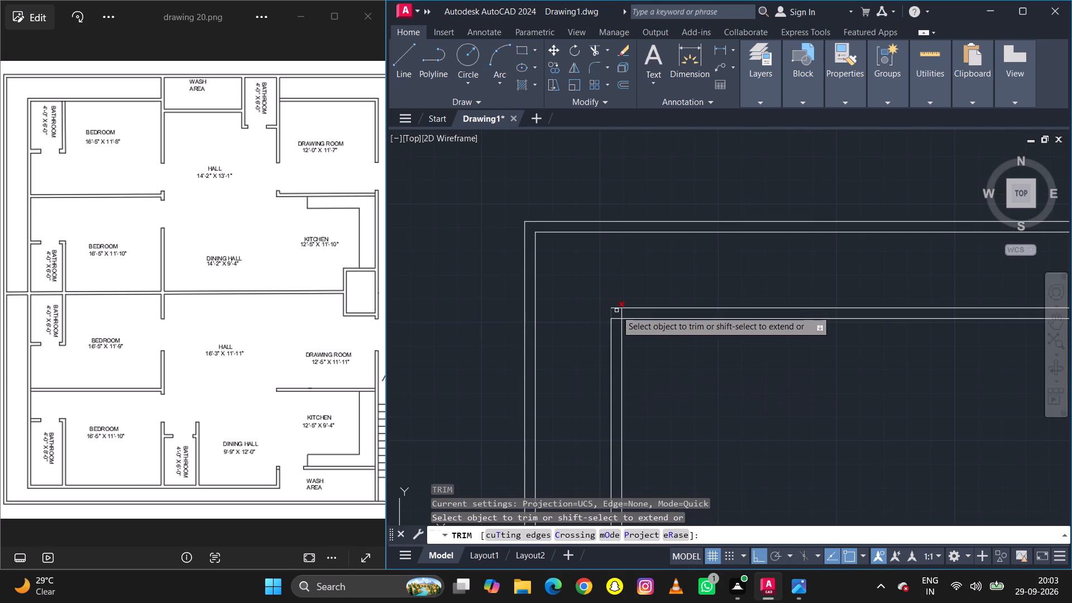
scroll(617, 310, "up", 3)
left_click_drag(663, 313, 559, 324)
left_click_drag(558, 324, 569, 333)
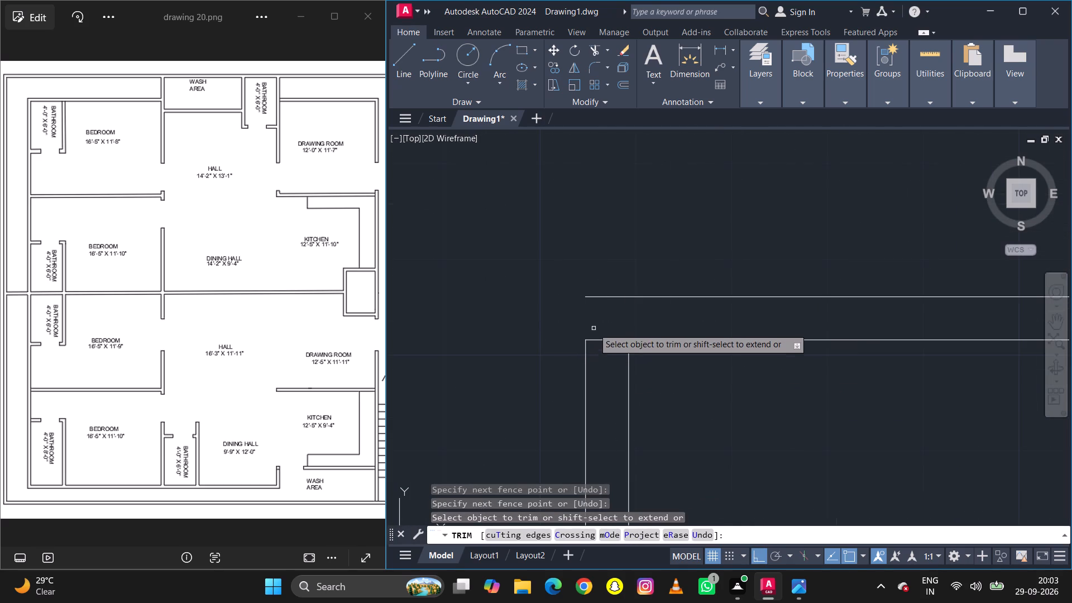
key("ctrl+z")
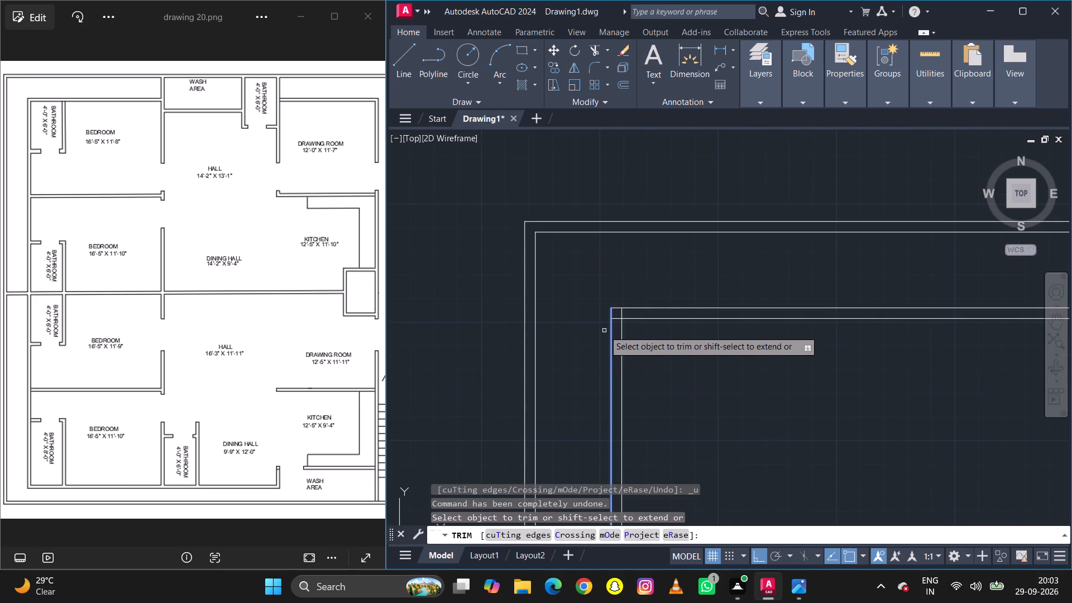
scroll(619, 316, "up", 2)
left_click(610, 323)
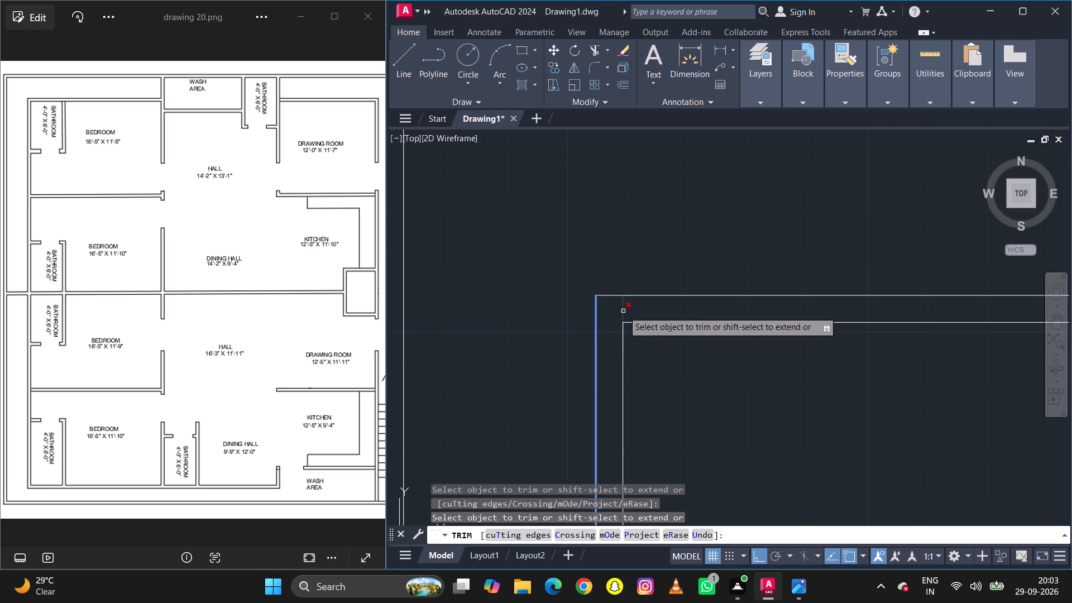
left_click(624, 311)
key("Escape")
key("Escape")
key("Escape")
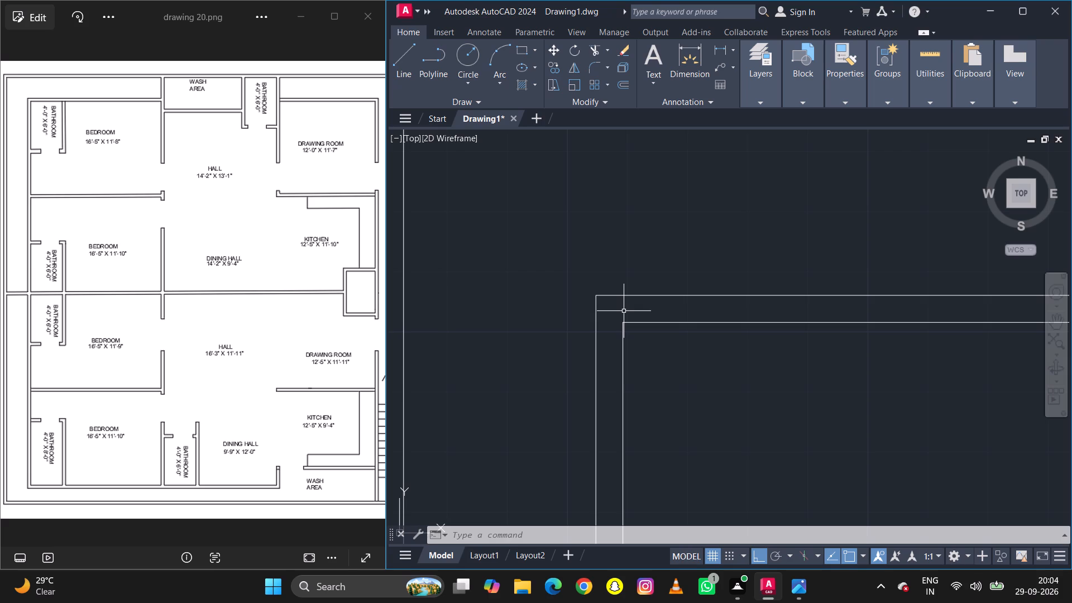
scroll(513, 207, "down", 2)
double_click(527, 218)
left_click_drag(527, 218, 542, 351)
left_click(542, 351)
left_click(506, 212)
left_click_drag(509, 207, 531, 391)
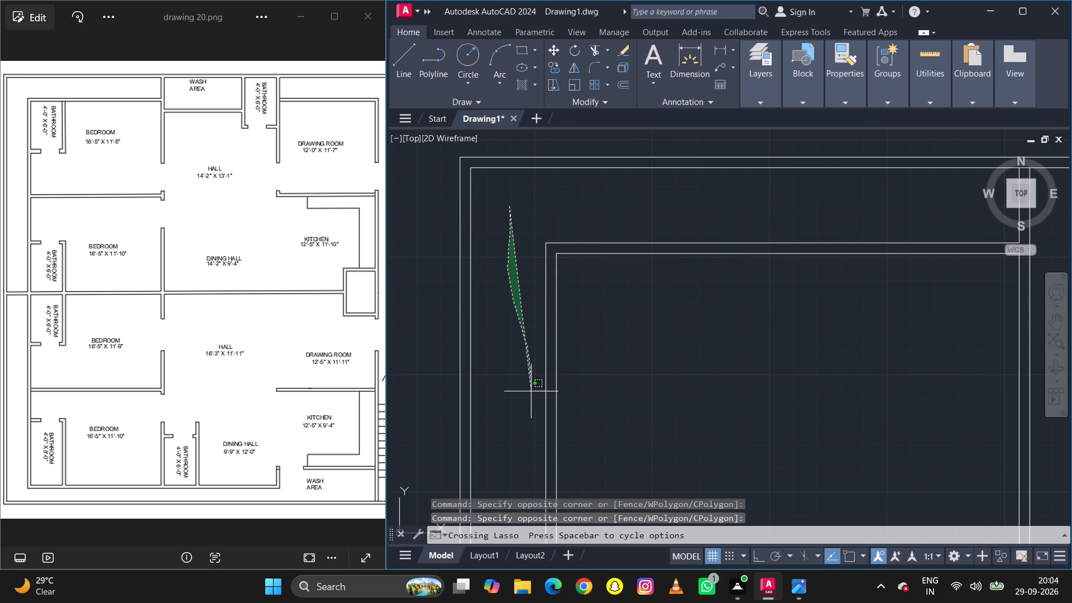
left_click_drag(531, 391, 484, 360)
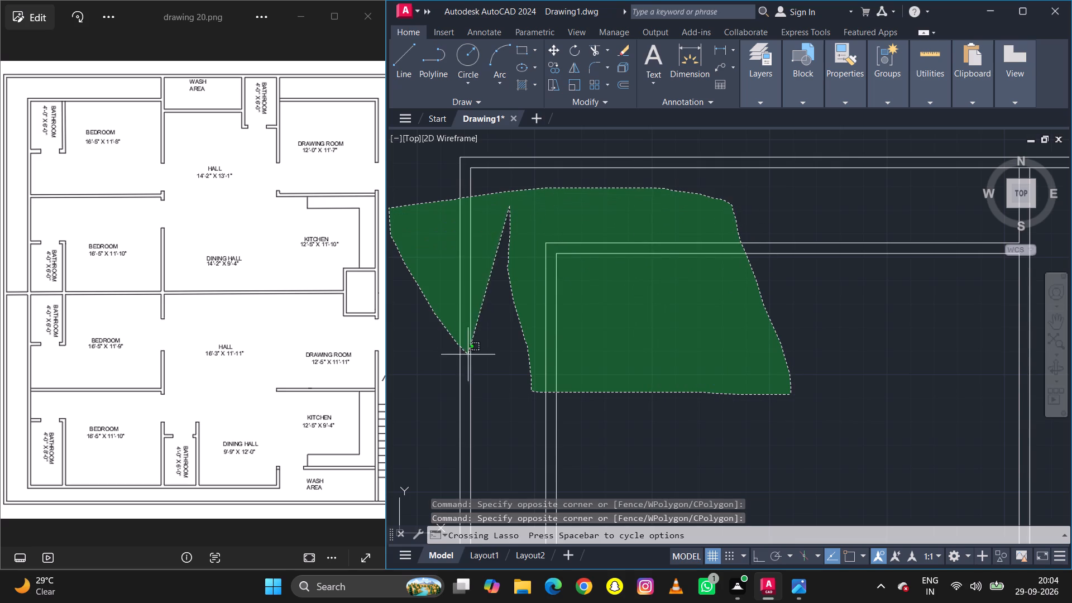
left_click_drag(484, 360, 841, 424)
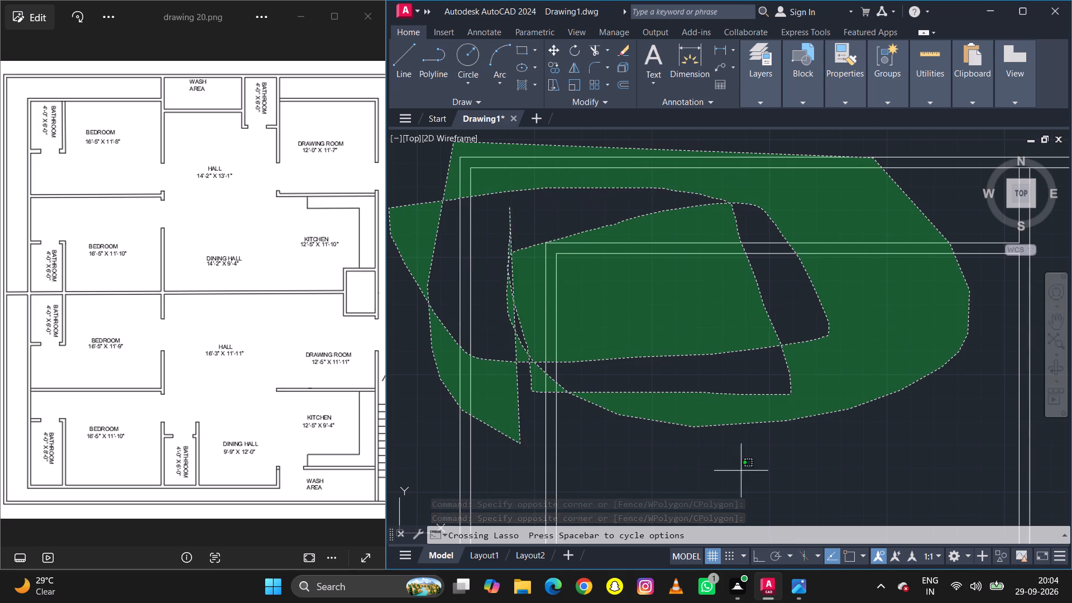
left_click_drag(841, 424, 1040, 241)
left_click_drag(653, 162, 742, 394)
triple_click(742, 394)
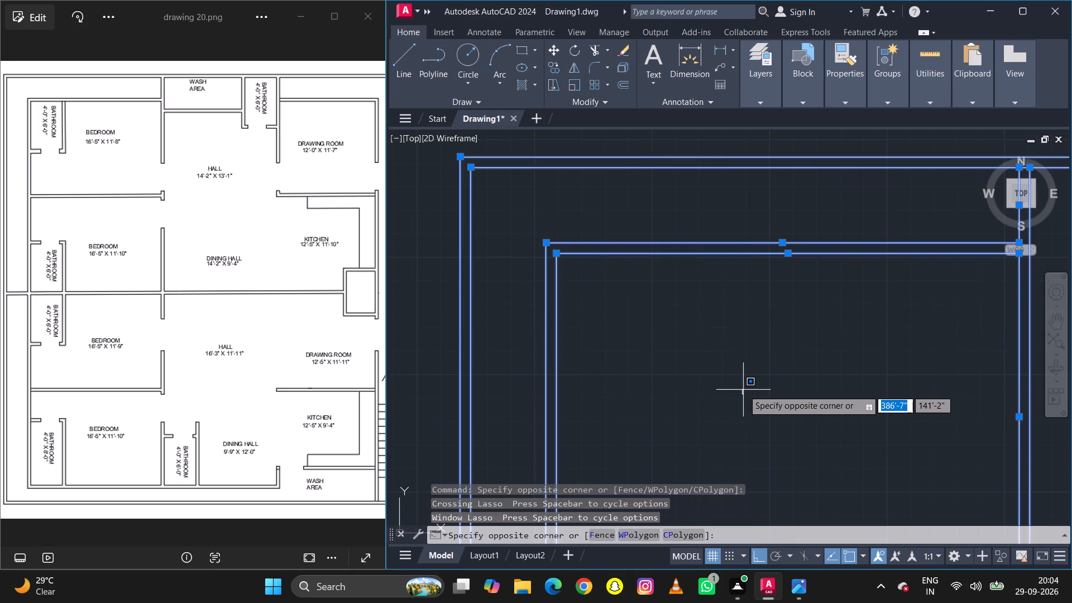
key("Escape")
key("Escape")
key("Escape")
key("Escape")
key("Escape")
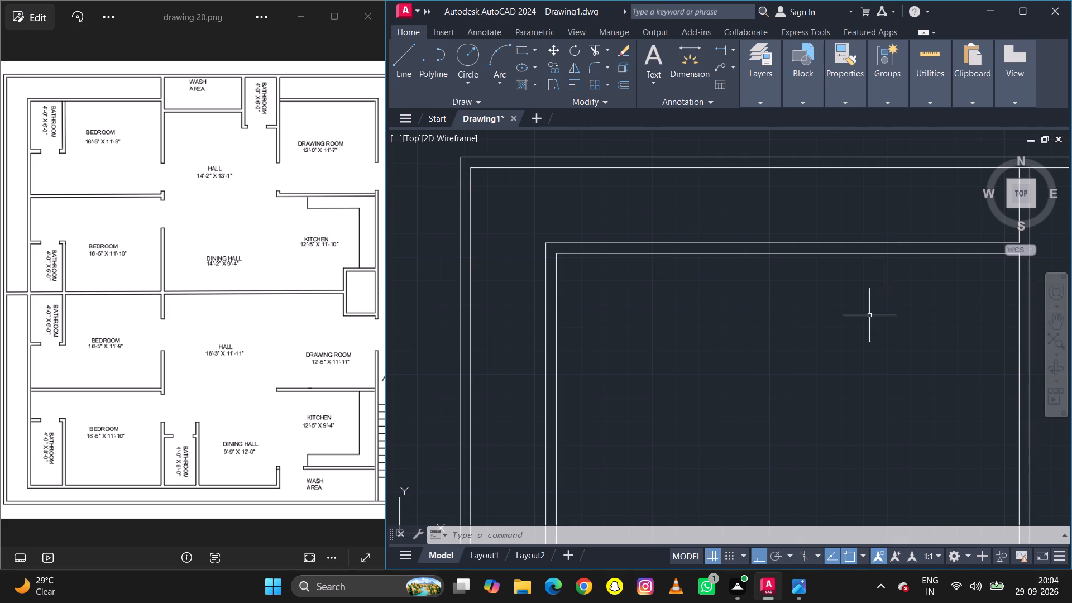
Trim the crossing lines where the partition between the two upper bedrooms meets their west wall, opening the junction.
scroll(838, 326, "down", 3)
scroll(873, 322, "up", 3)
scroll(851, 321, "down", 3)
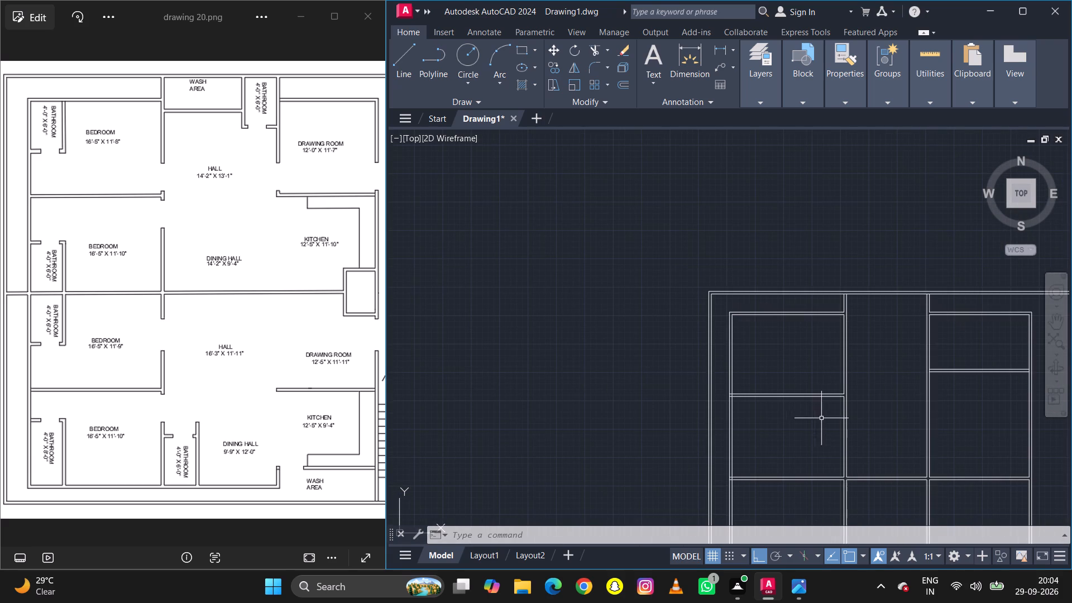
scroll(812, 337, "down", 2)
scroll(806, 375, "up", 5)
scroll(570, 317, "down", 2)
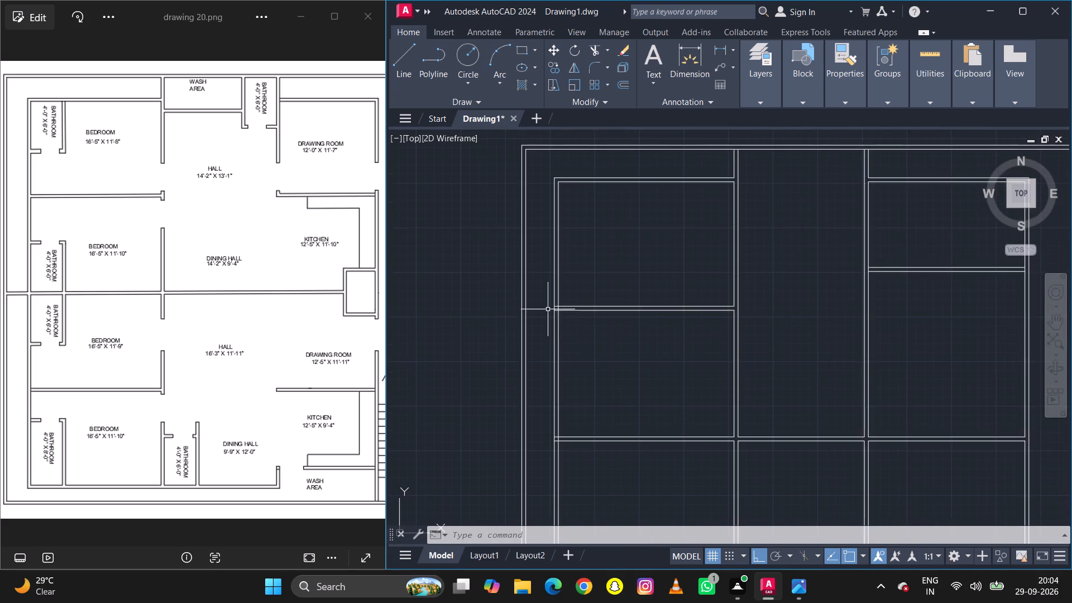
scroll(540, 309, "up", 3)
type("ttr")
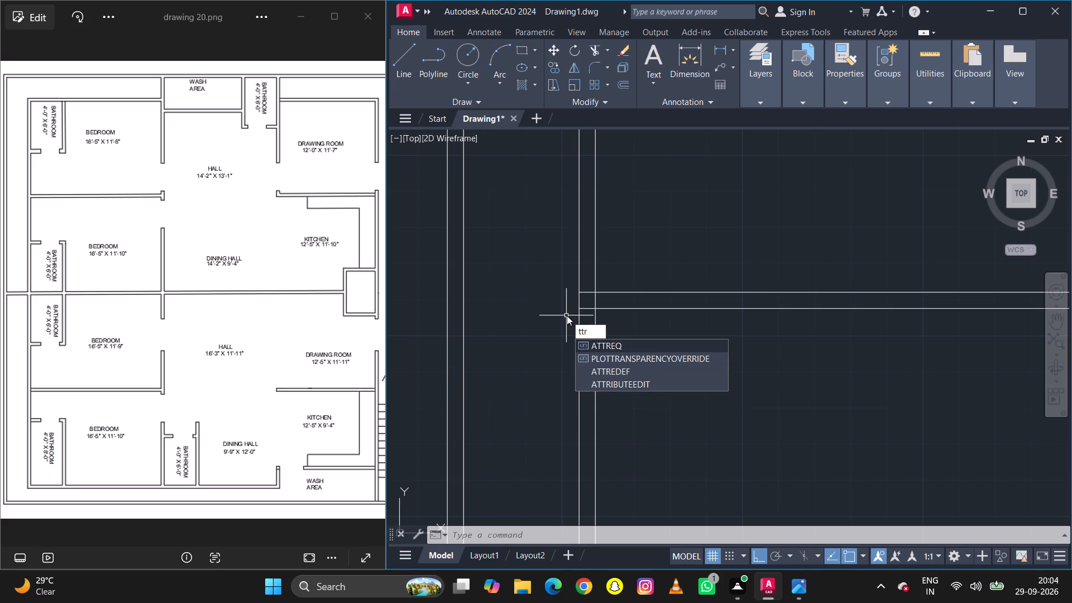
key("BackSpace")
key("BackSpace")
type("r")
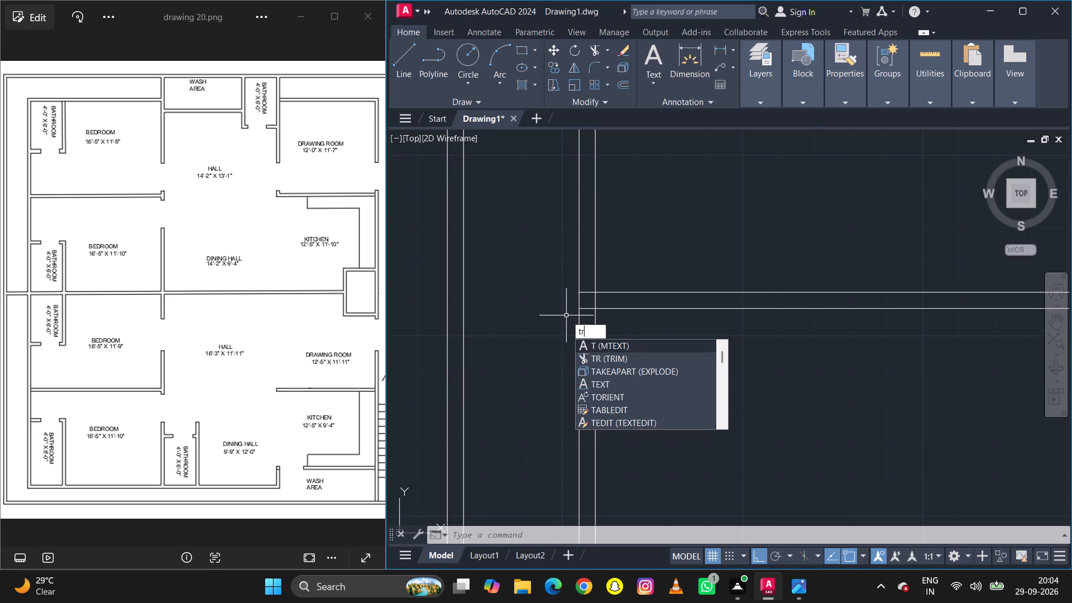
key("space")
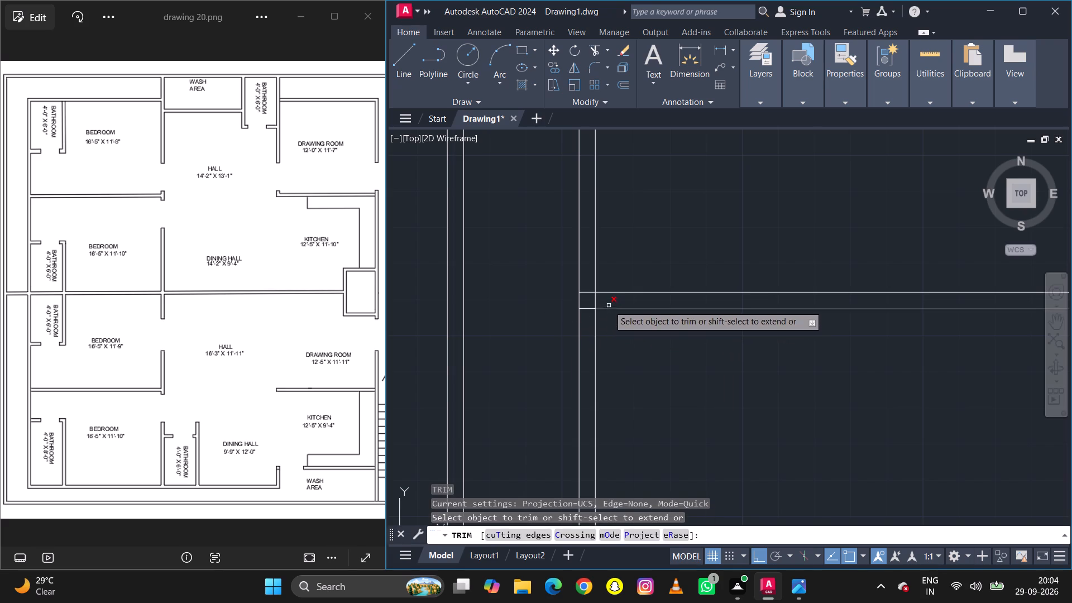
scroll(609, 305, "up", 3)
left_click_drag(573, 291, 543, 295)
left_click(527, 238)
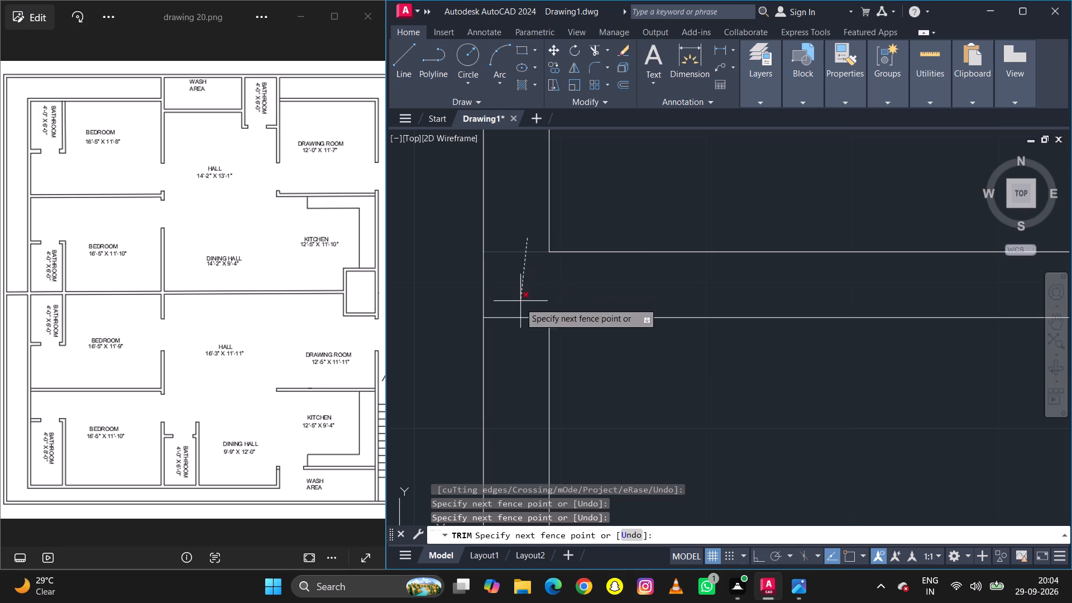
left_click(520, 350)
scroll(519, 313, "down", 9)
scroll(519, 432, "up", 8)
left_click_drag(537, 369, 534, 188)
left_click(560, 260)
double_click(580, 260)
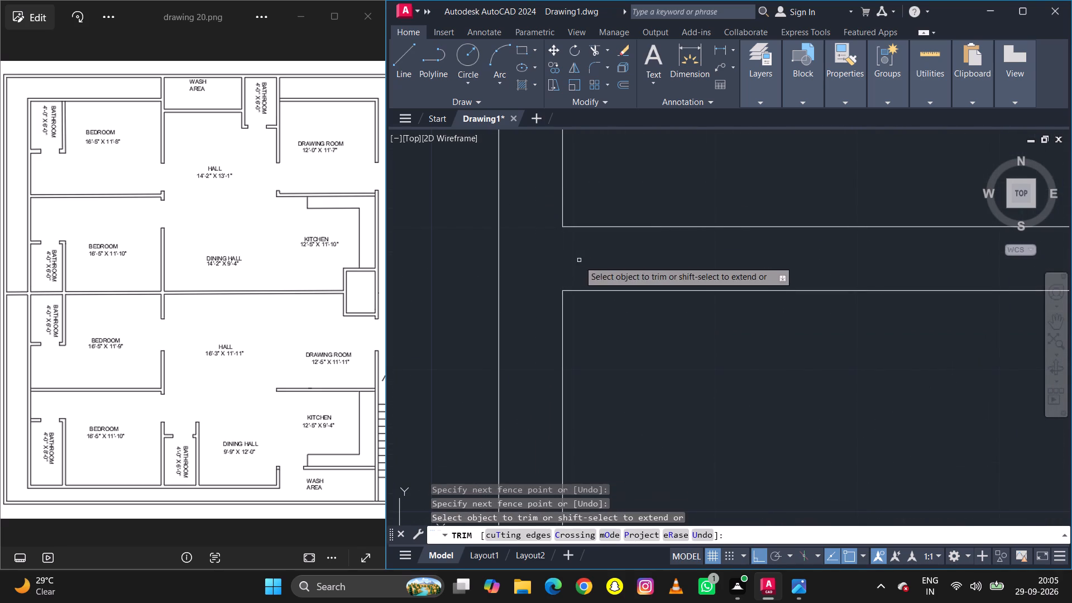
Trim the crossing lines where the central dividing wall meets the bedrooms' west wall, opening the junction.
scroll(576, 275, "down", 10)
scroll(603, 242, "up", 3)
scroll(602, 303, "up", 4)
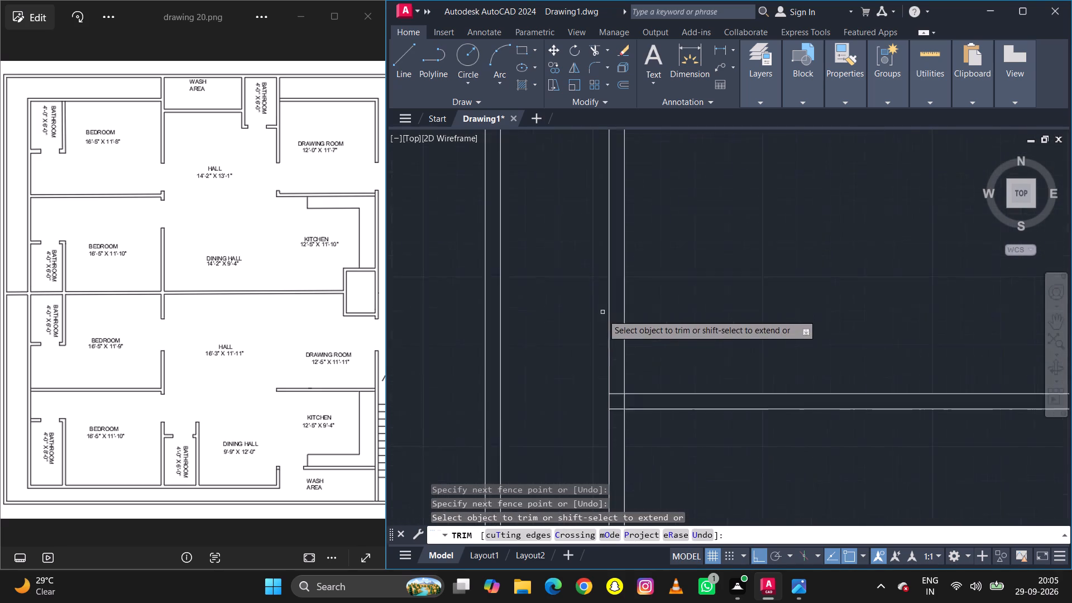
scroll(634, 413, "down", 1)
scroll(631, 438, "up", 2)
double_click(625, 480)
left_click_drag(629, 466, 631, 427)
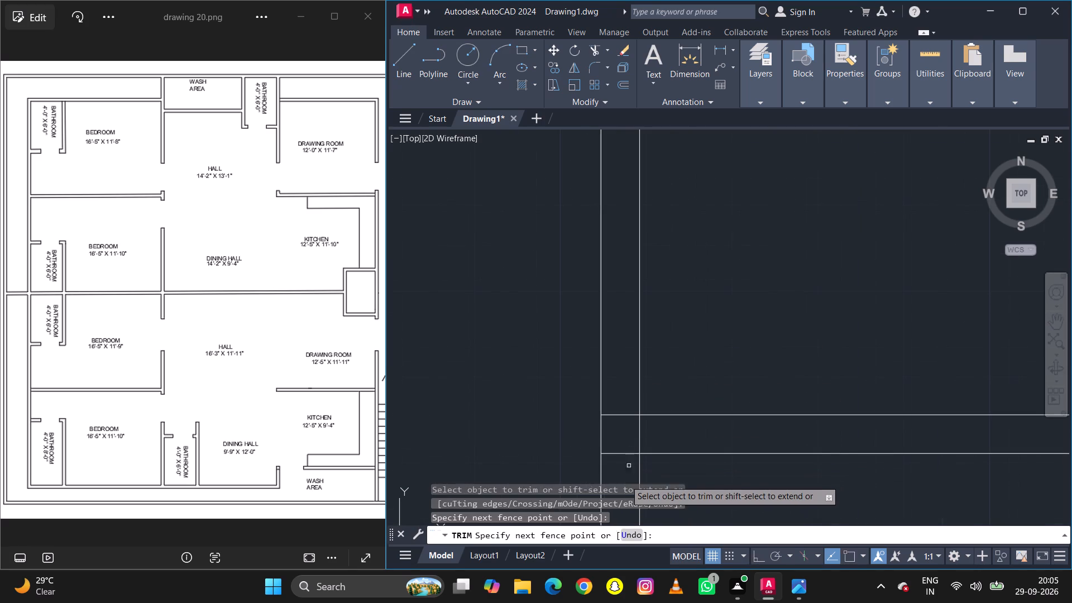
left_click_drag(631, 427, 626, 377)
left_click_drag(625, 383, 652, 430)
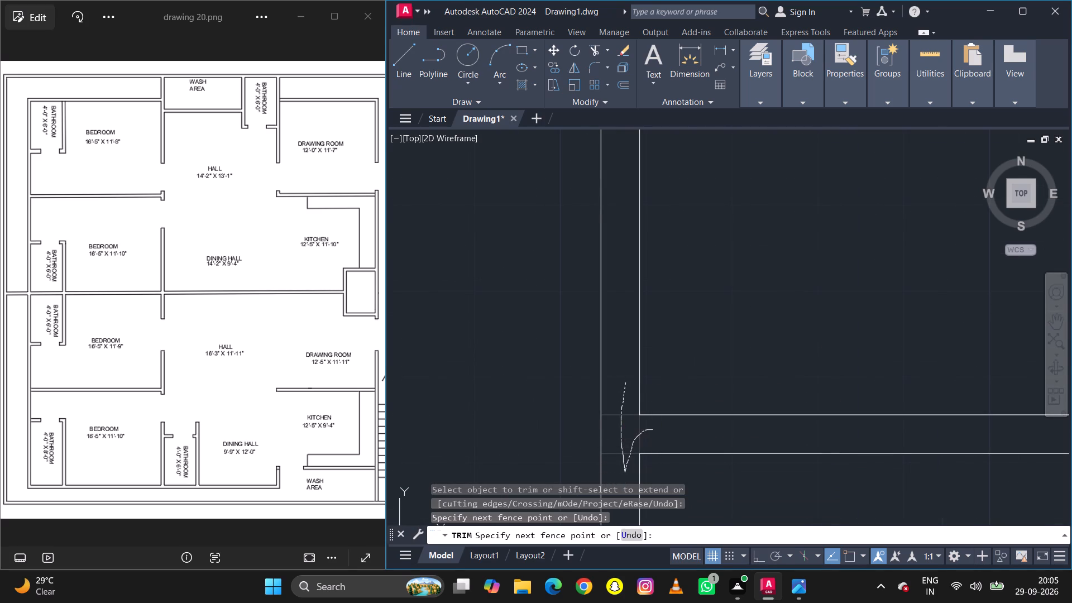
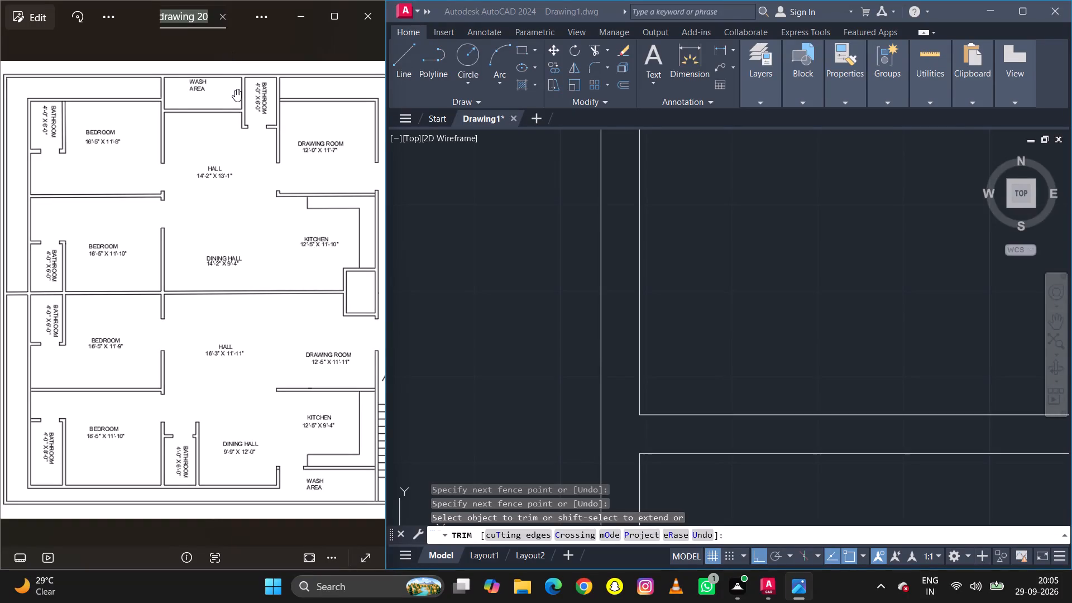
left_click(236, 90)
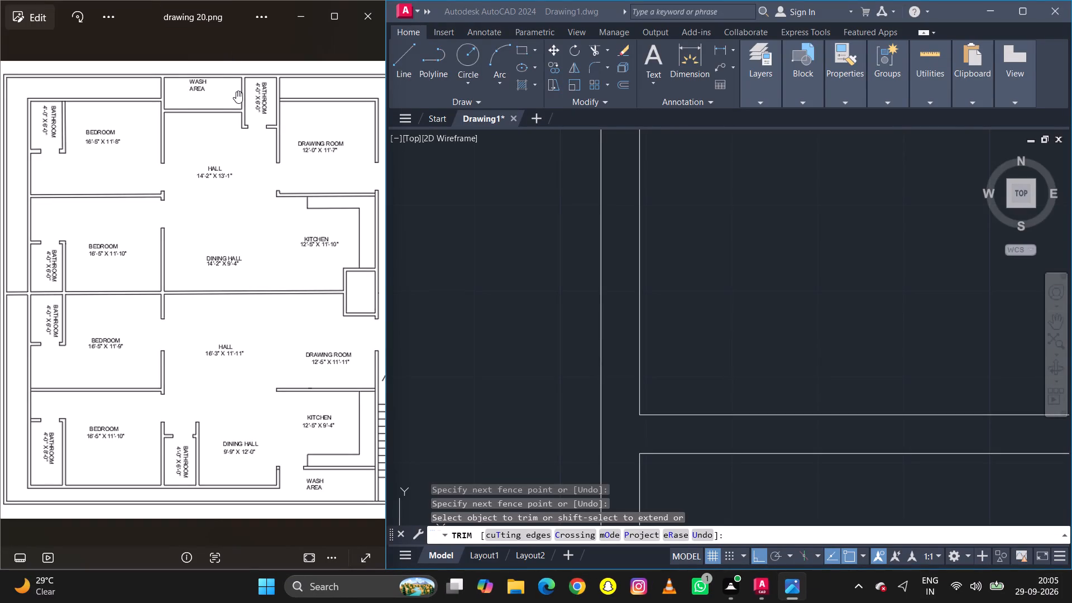
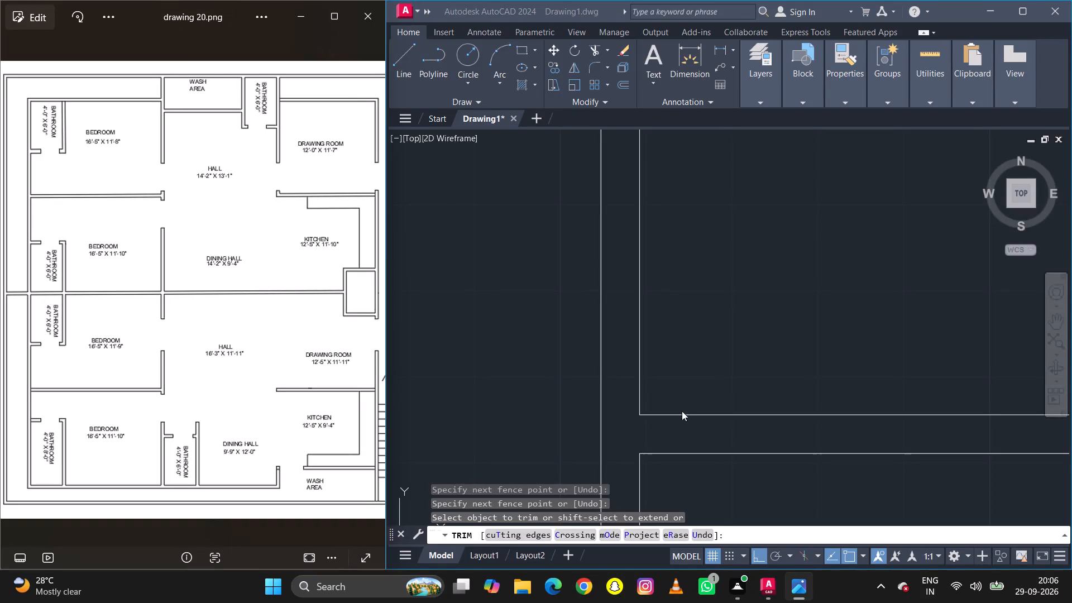
Finish the wall-junction trim in progress and end the Trim command.
scroll(705, 384, "down", 4)
double_click(713, 362)
scroll(698, 344, "down", 4)
right_click(730, 333)
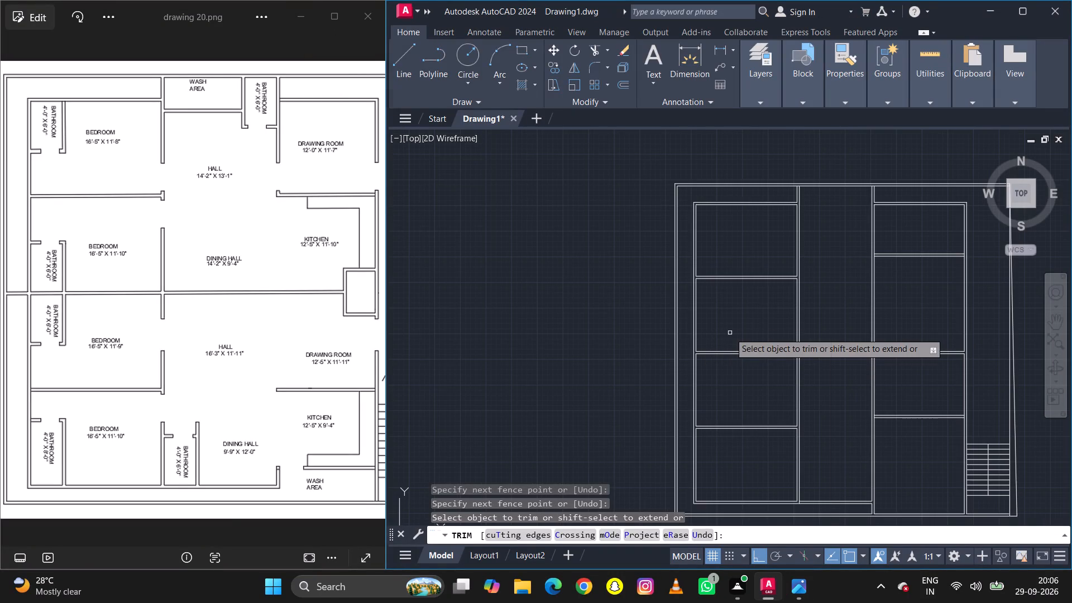
left_click(736, 338)
Trim the hall-side wall line between the two faces of the lower drawing room and kitchen partition to open their junction.
scroll(703, 284, "up", 4)
scroll(693, 281, "down", 5)
scroll(769, 358, "up", 3)
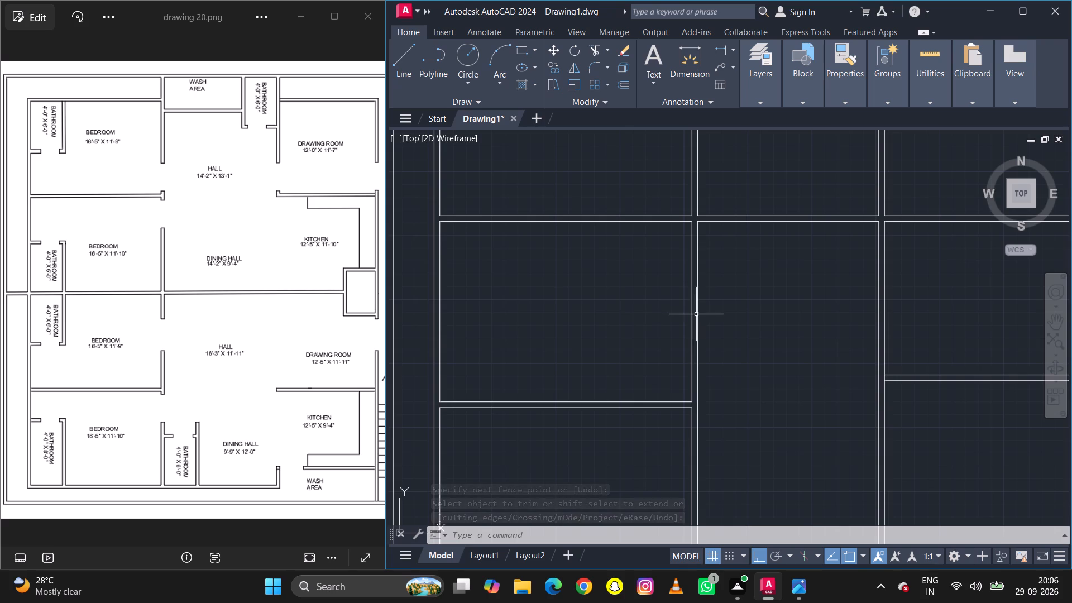
scroll(814, 336, "down", 2)
scroll(857, 345, "up", 3)
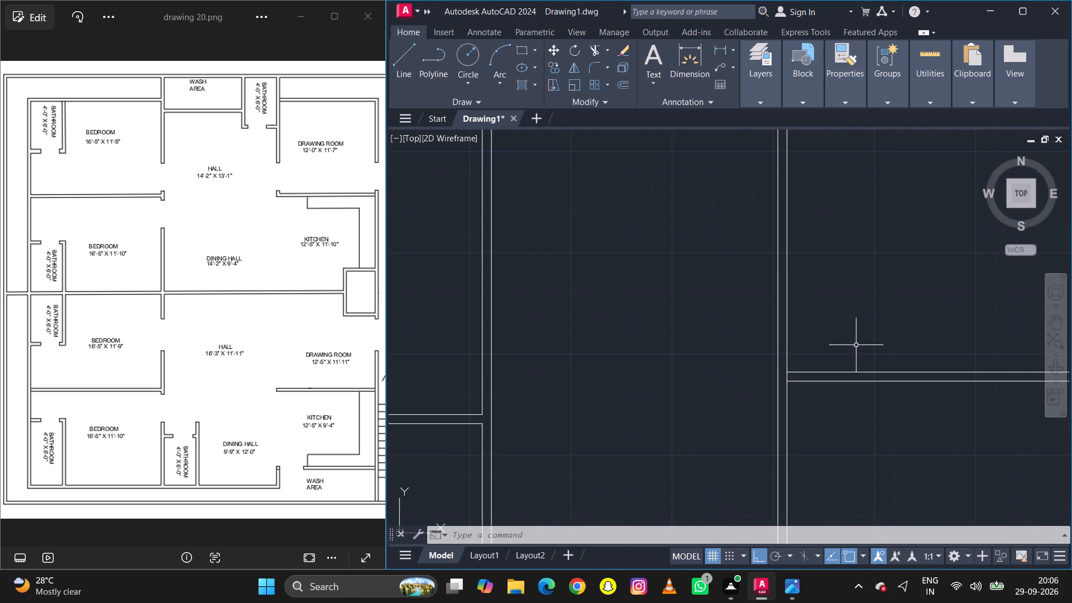
type("tr")
key("space")
scroll(785, 381, "up", 2)
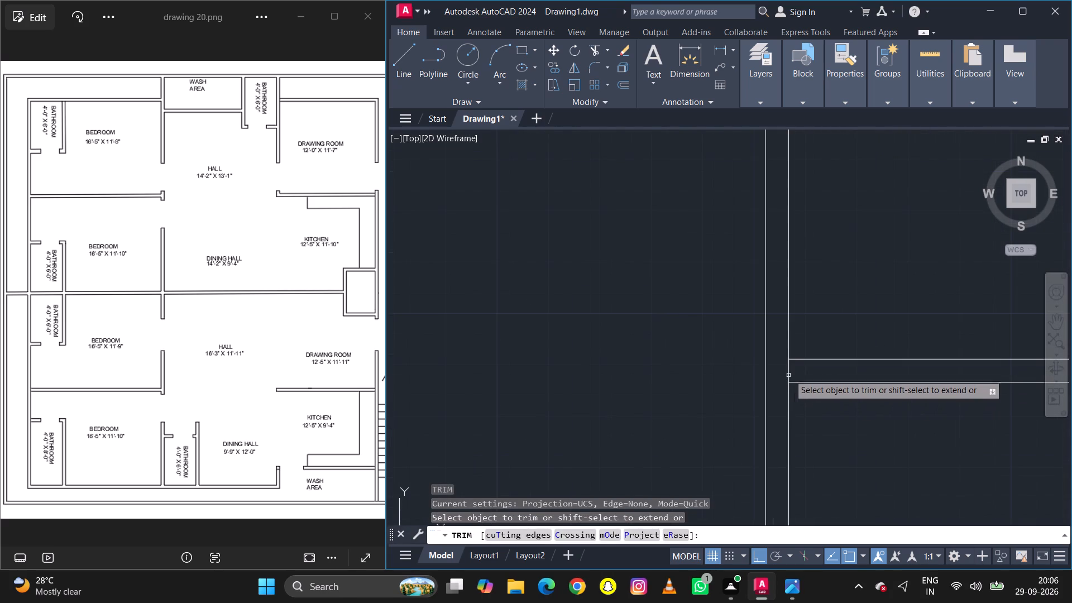
double_click(789, 374)
right_click(789, 374)
right_click(789, 374)
left_click(803, 379)
scroll(579, 356, "down", 5)
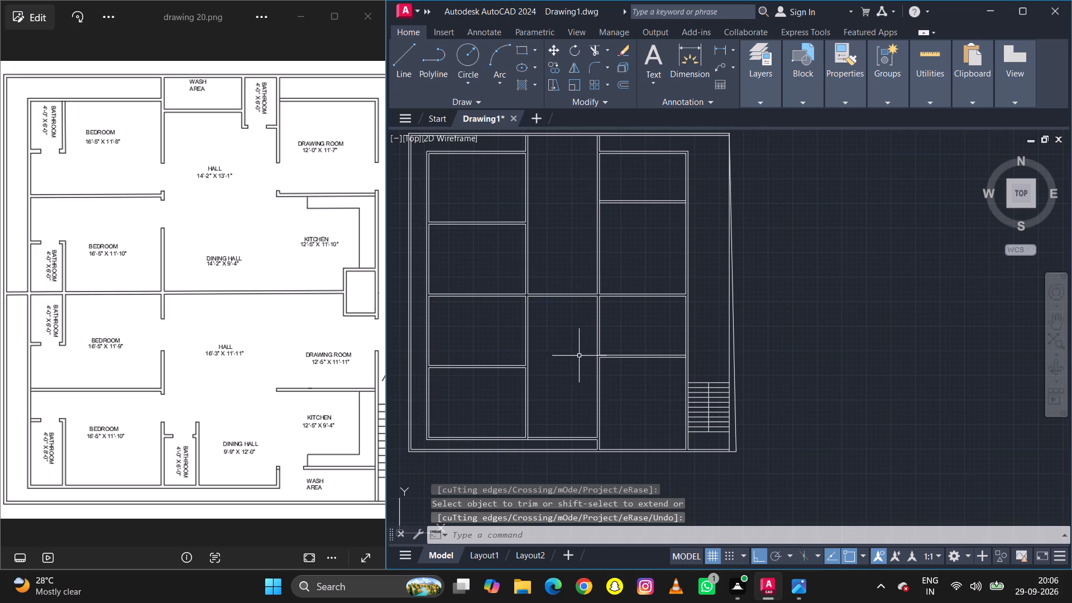
Trim the inner staircase-side wall line between the two faces of the lower drawing room and kitchen partition.
scroll(678, 382, "up", 3)
scroll(706, 278, "up", 1)
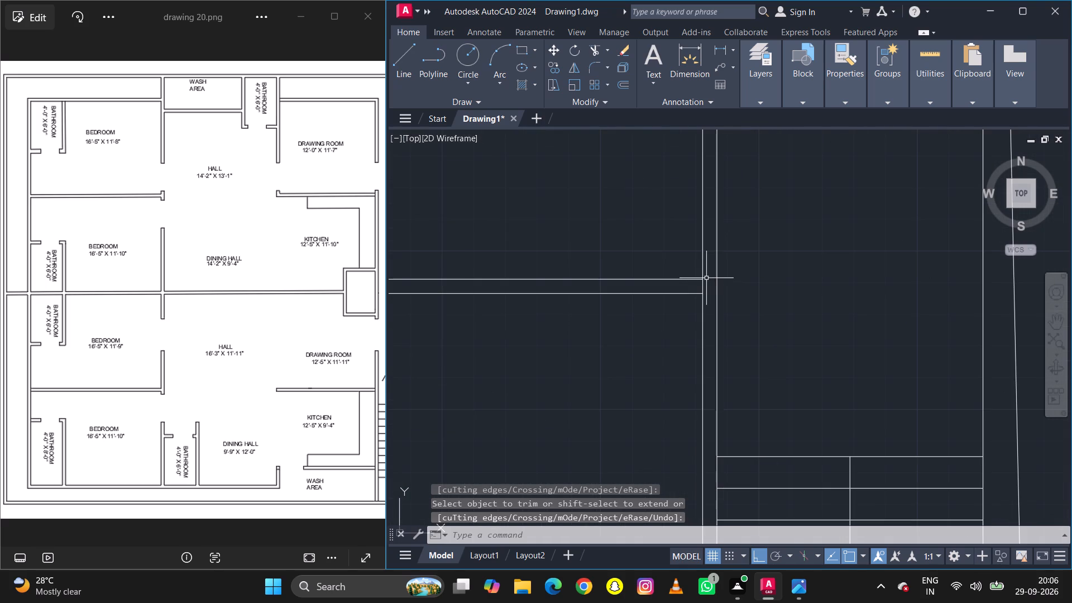
type("tr")
key("space")
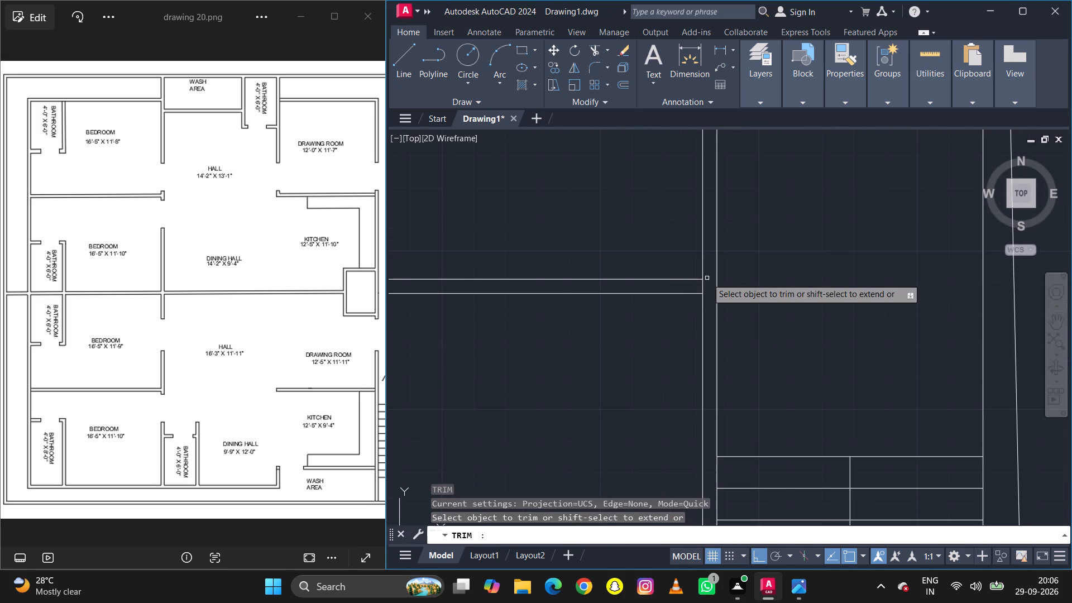
left_click(702, 285)
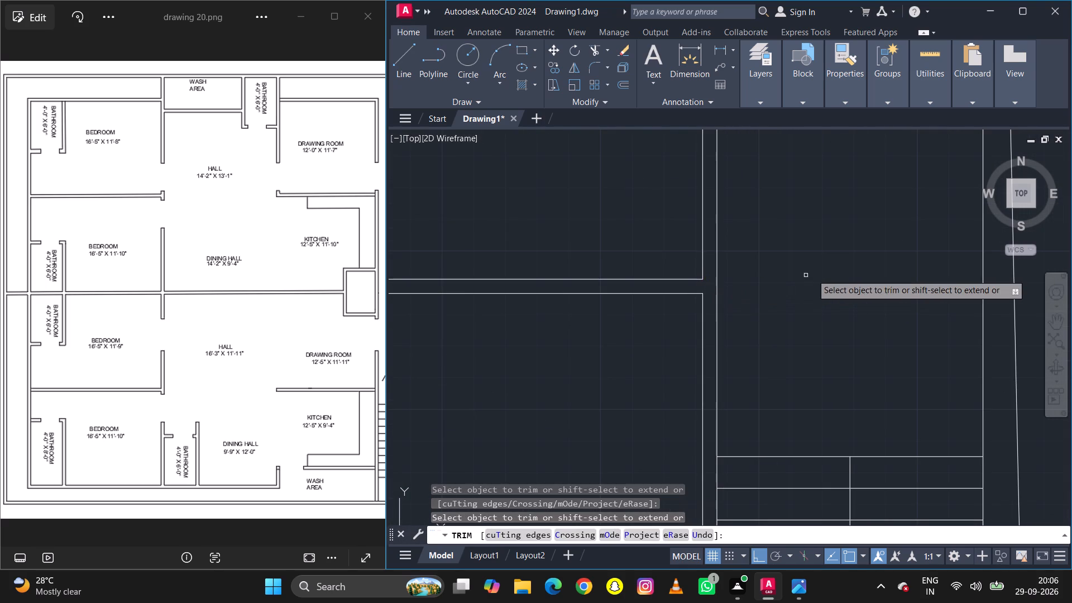
right_click(812, 274)
right_click(812, 274)
double_click(820, 283)
scroll(800, 249, "down", 5)
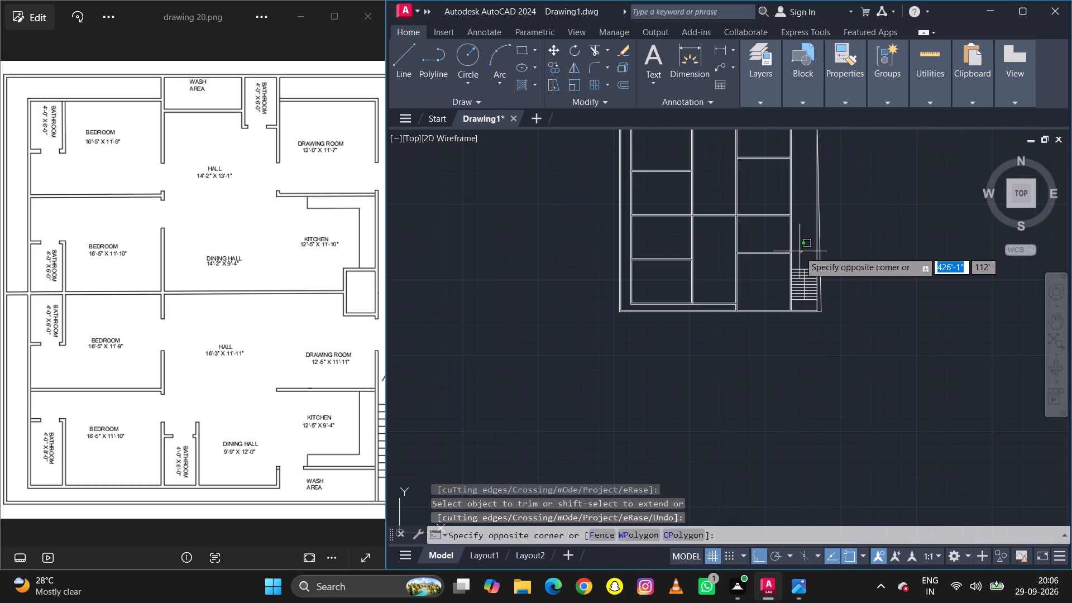
right_click(800, 251)
right_click(800, 251)
left_click(923, 209)
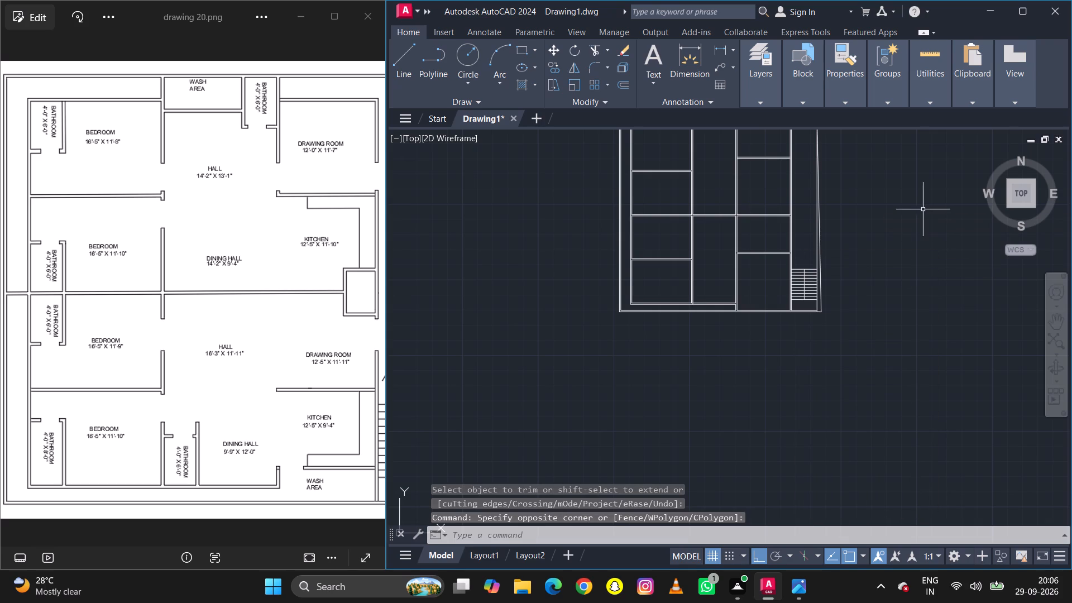
Examine the lower portion's walls, kitchen area and staircase against the reference plan.
scroll(744, 314, "up", 3)
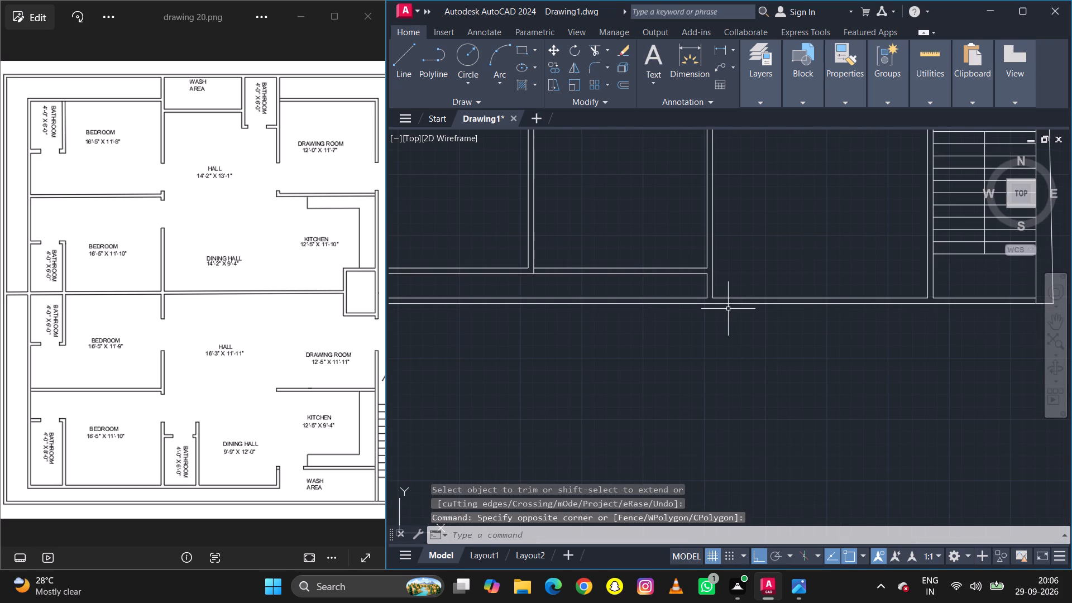
scroll(728, 279, "down", 1)
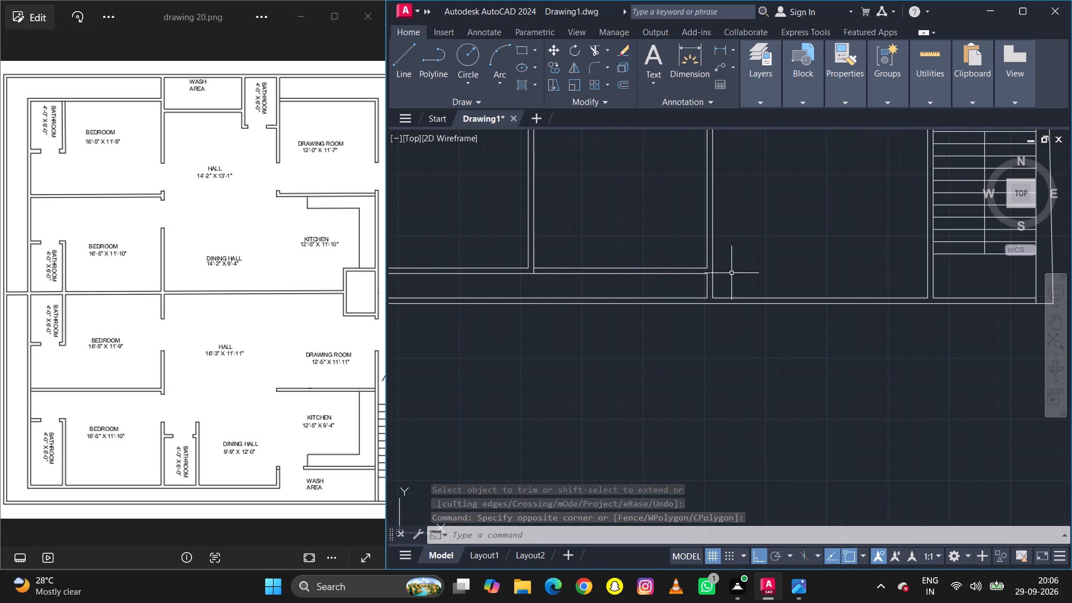
scroll(728, 281, "down", 1)
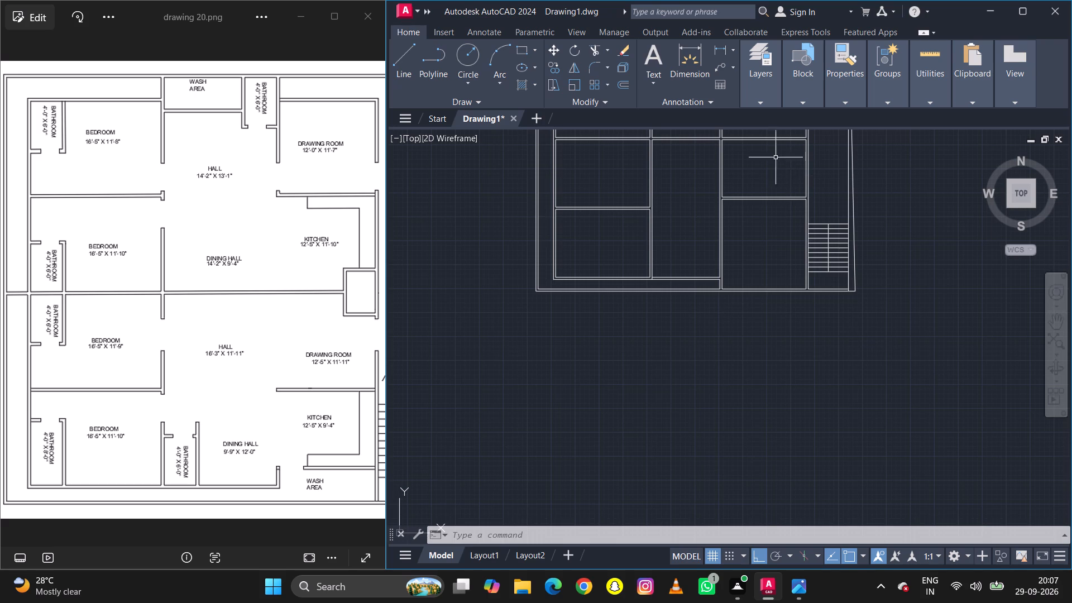
scroll(671, 280, "down", 3)
left_click_drag(731, 325, 543, 280)
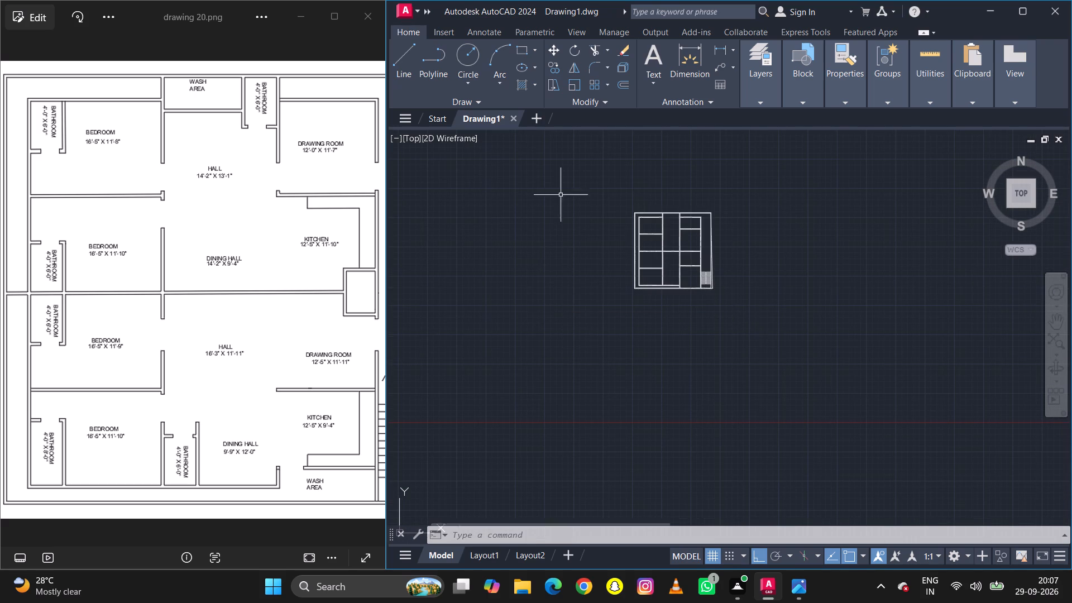
left_click(643, 175)
left_click(629, 207)
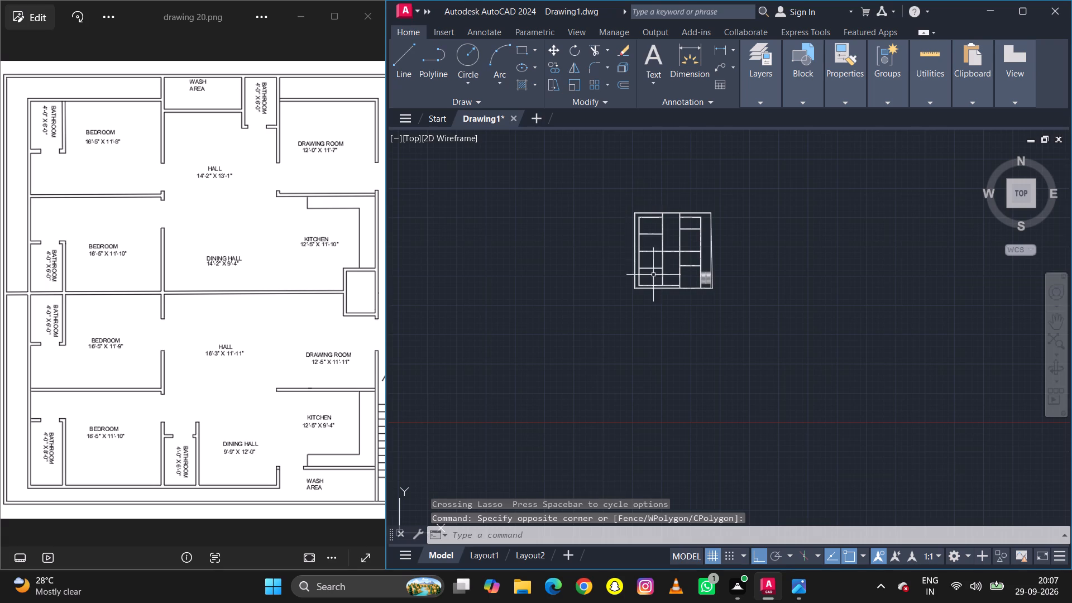
scroll(672, 274, "up", 4)
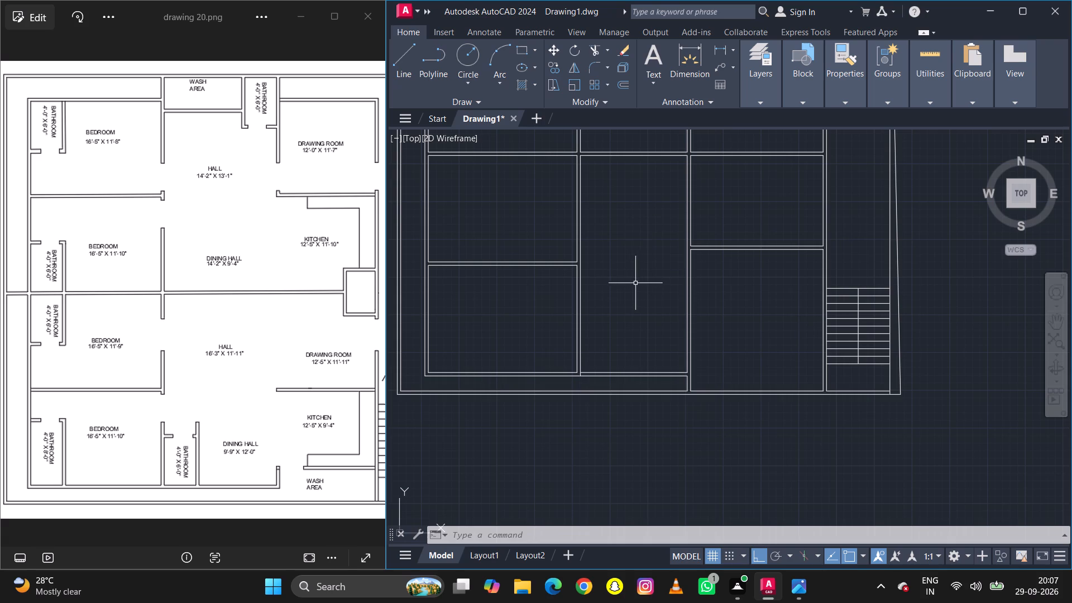
scroll(632, 289, "down", 2)
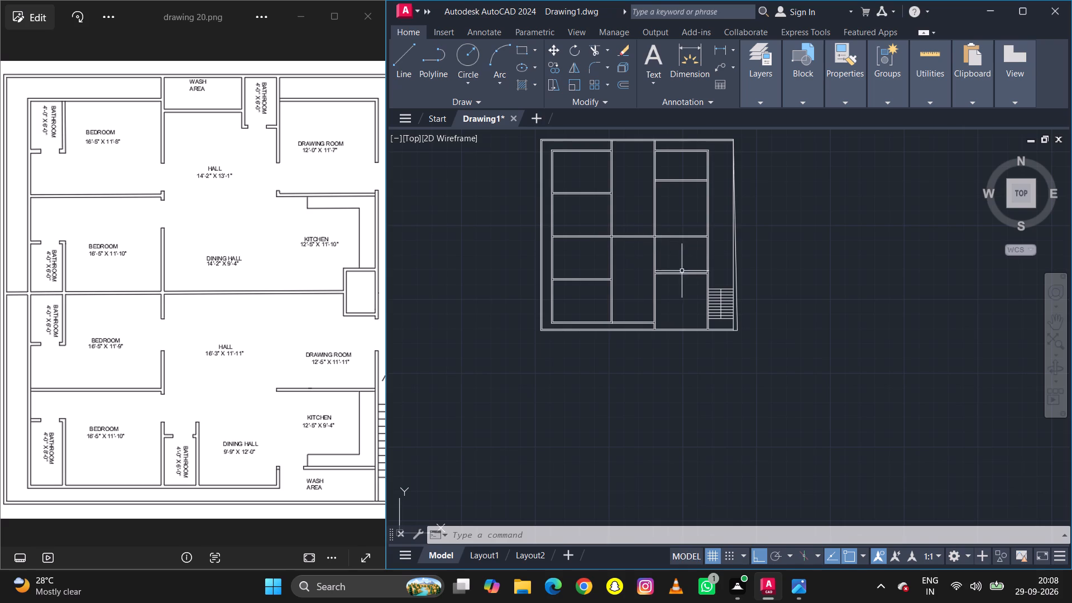
scroll(681, 271, "down", 1)
scroll(671, 281, "up", 4)
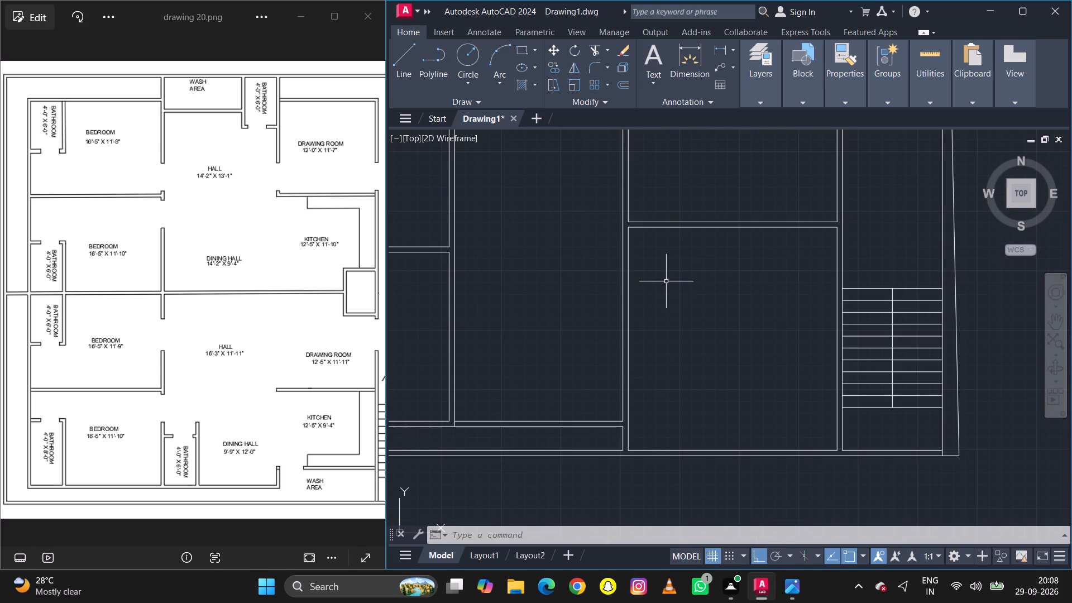
scroll(666, 281, "up", 2)
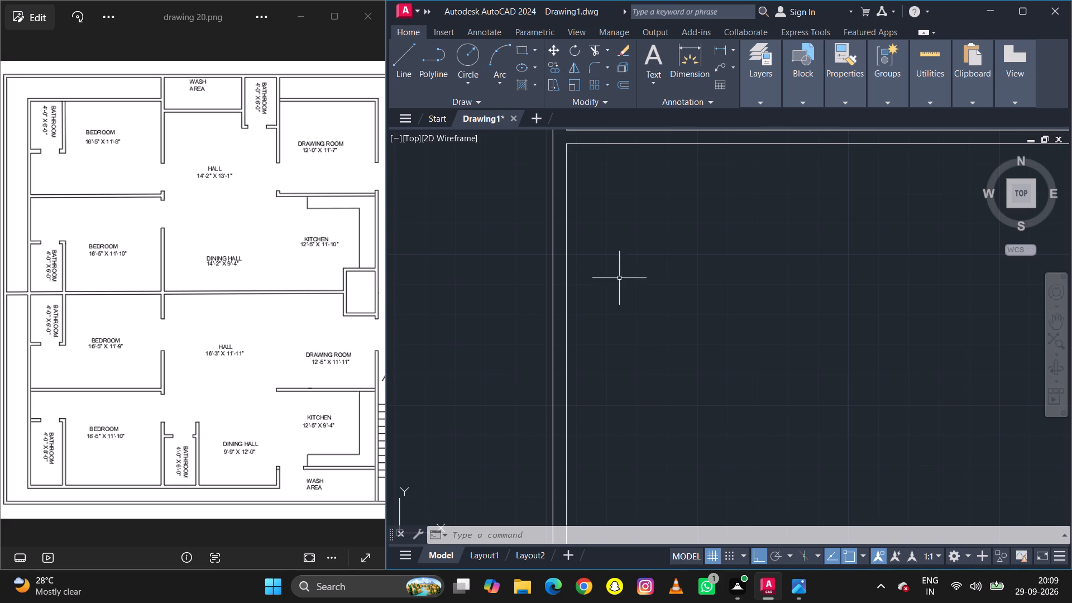
scroll(607, 284, "down", 2)
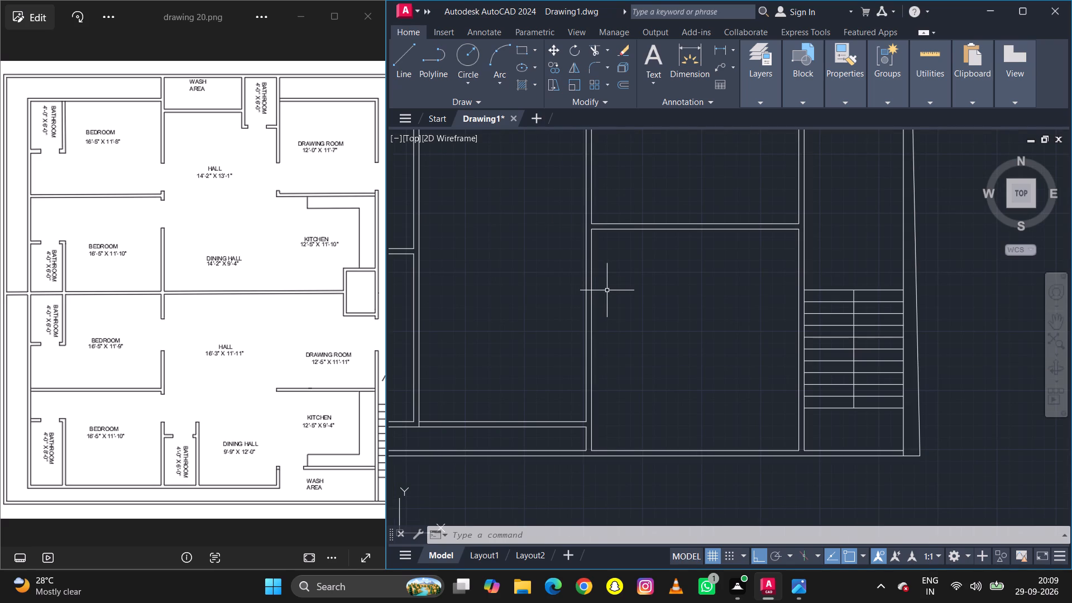
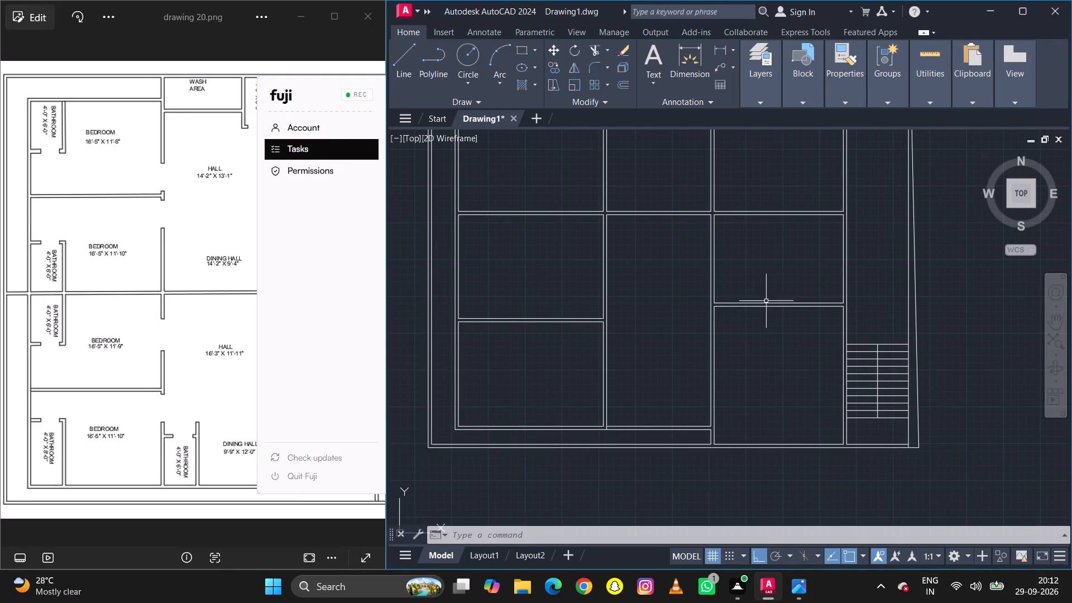
Draw a square about 50' by 50' with straight lines in the empty space beside the floor plan.
left_click(414, 71)
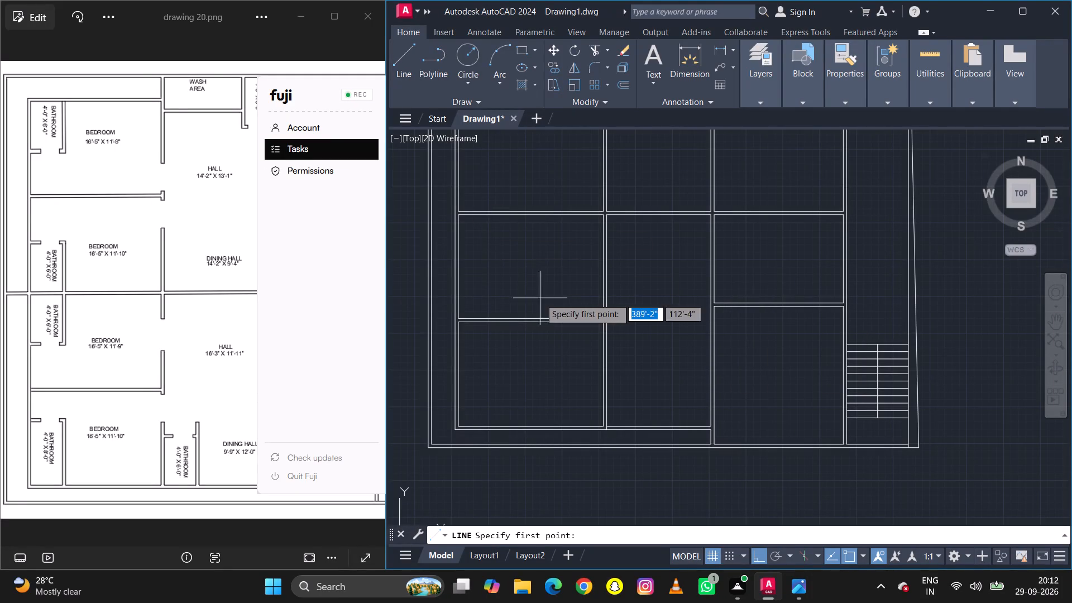
scroll(561, 274, "down", 2)
scroll(561, 274, "up", 1)
scroll(561, 274, "down", 2)
scroll(628, 320, "up", 1)
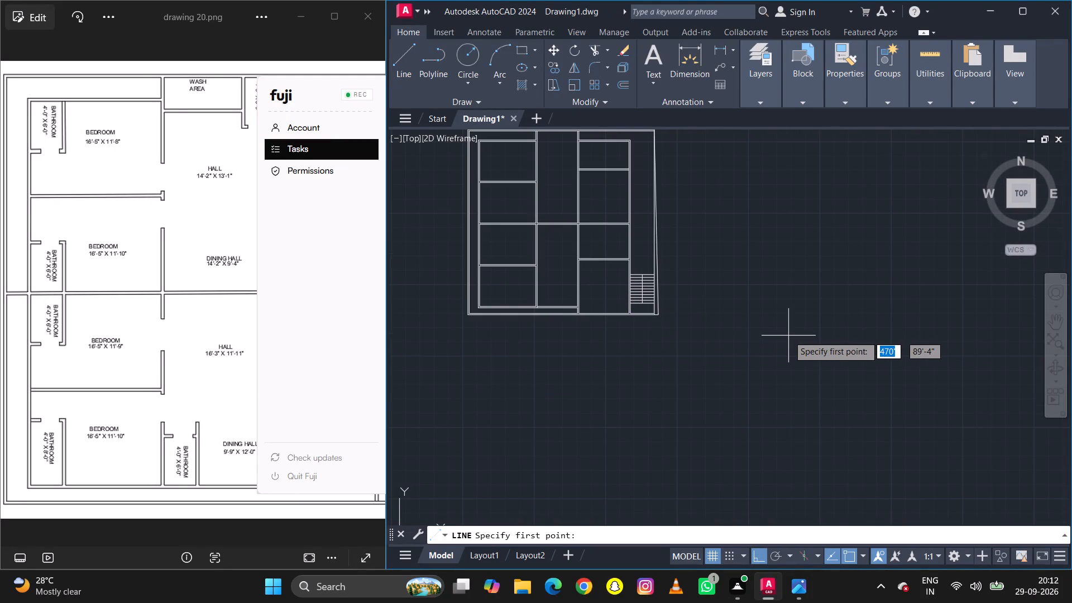
scroll(757, 331, "down", 4)
scroll(878, 319, "up", 4)
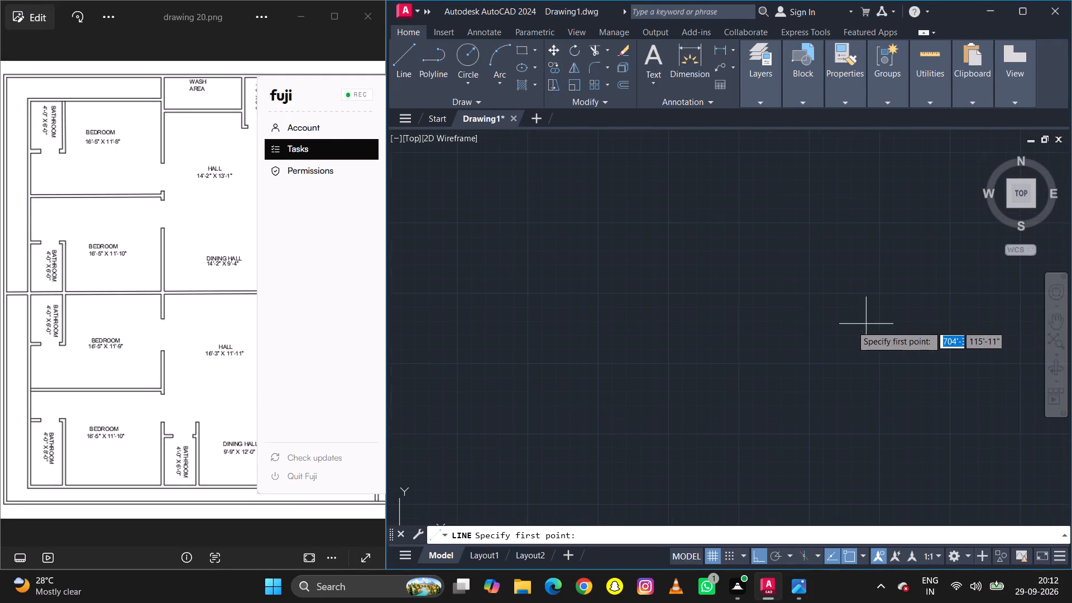
left_click(669, 367)
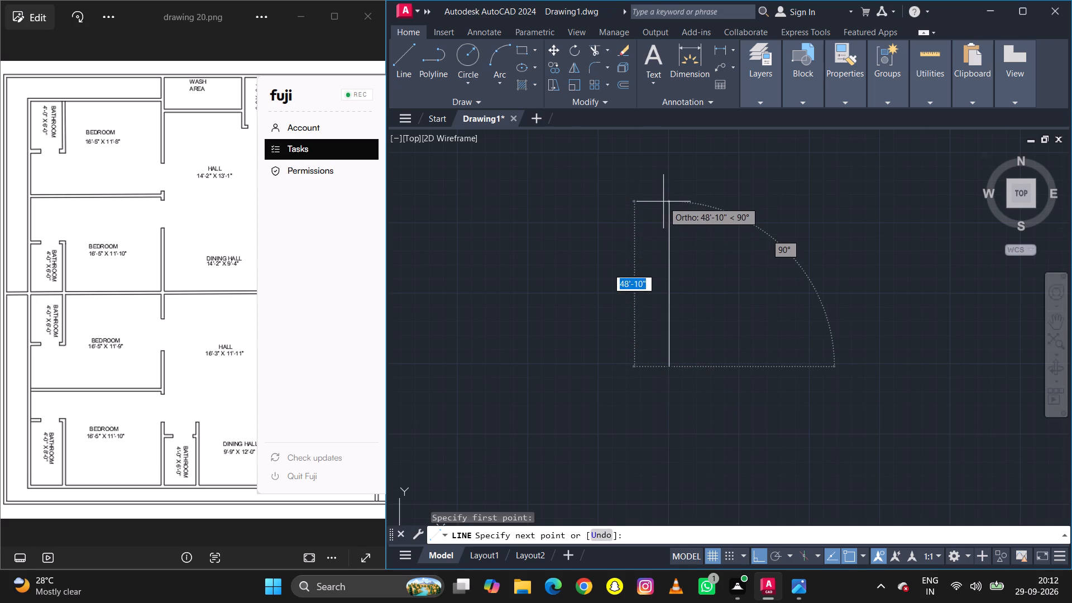
left_click(662, 198)
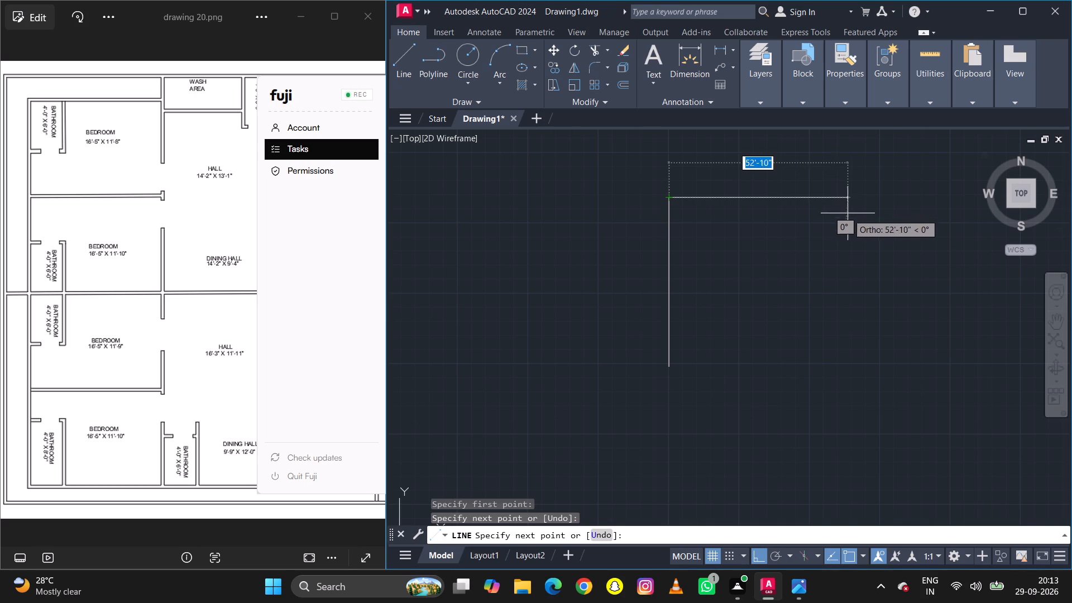
double_click(838, 291)
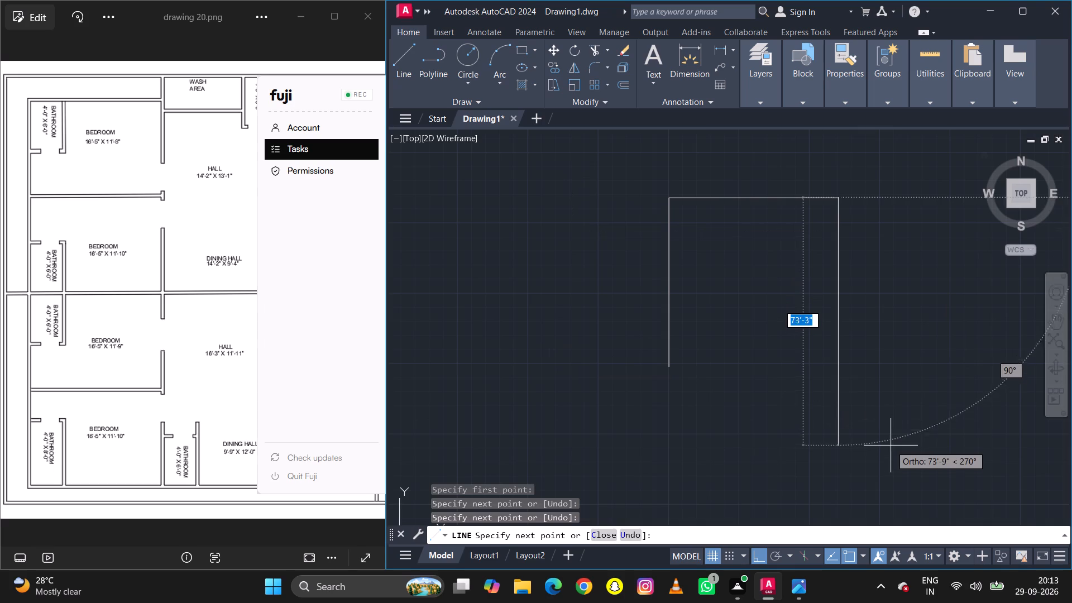
scroll(831, 370, "up", 2)
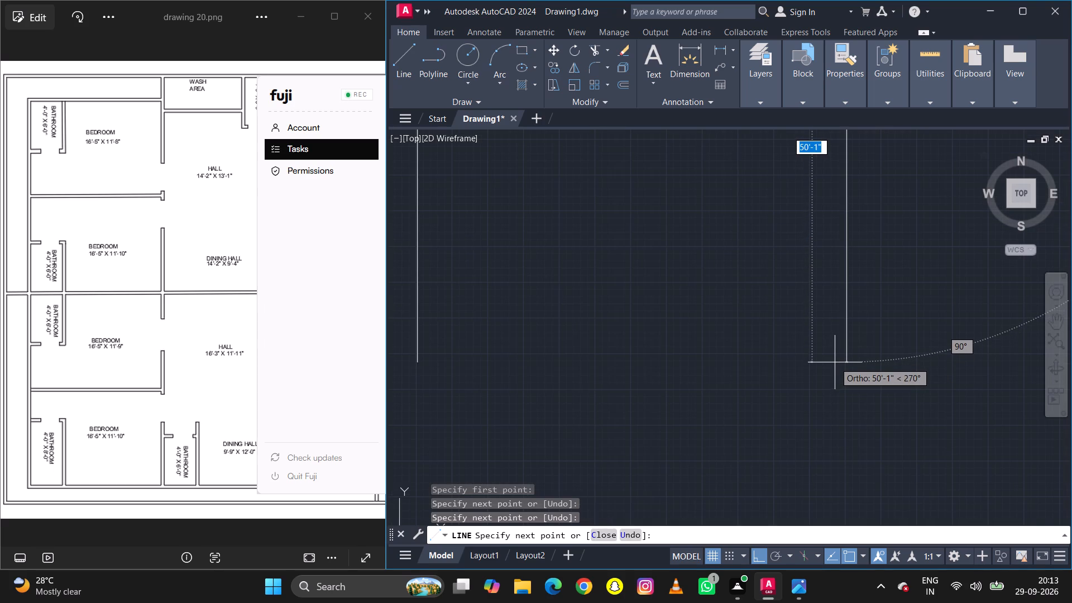
double_click(835, 362)
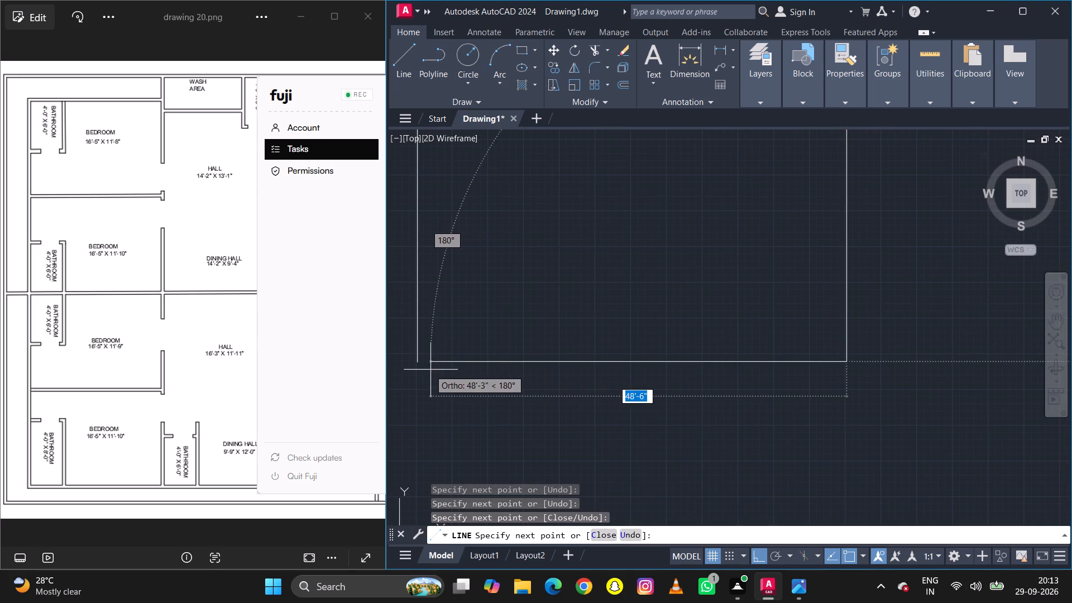
left_click(420, 366)
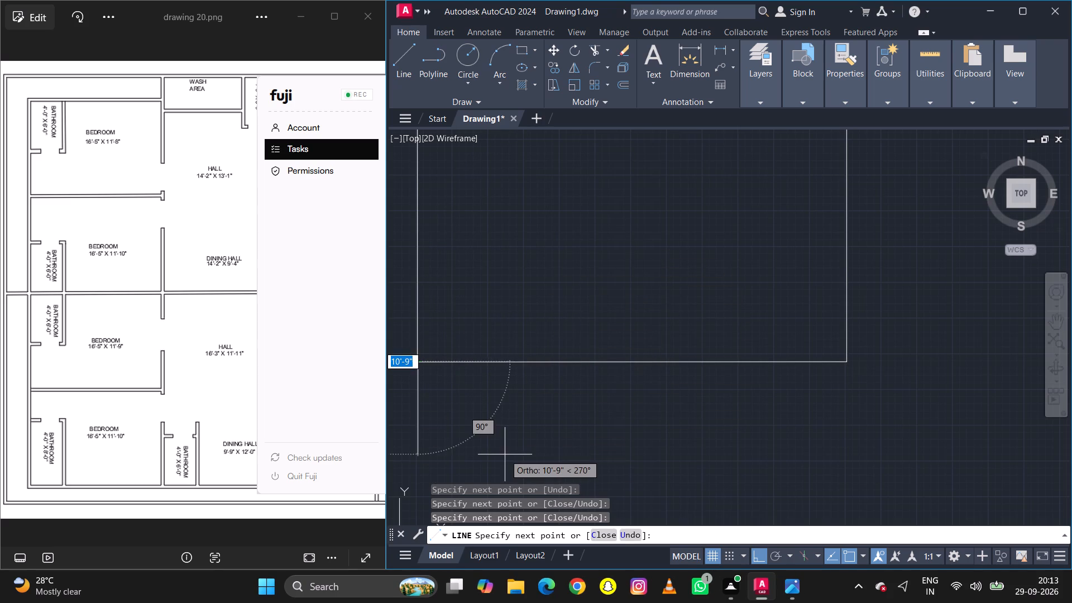
Continue the line about 15'-9" down from the square's lower-left corner, about 4'-3" right, up, and about 4' right.
scroll(591, 442, "down", 4)
scroll(625, 457, "up", 2)
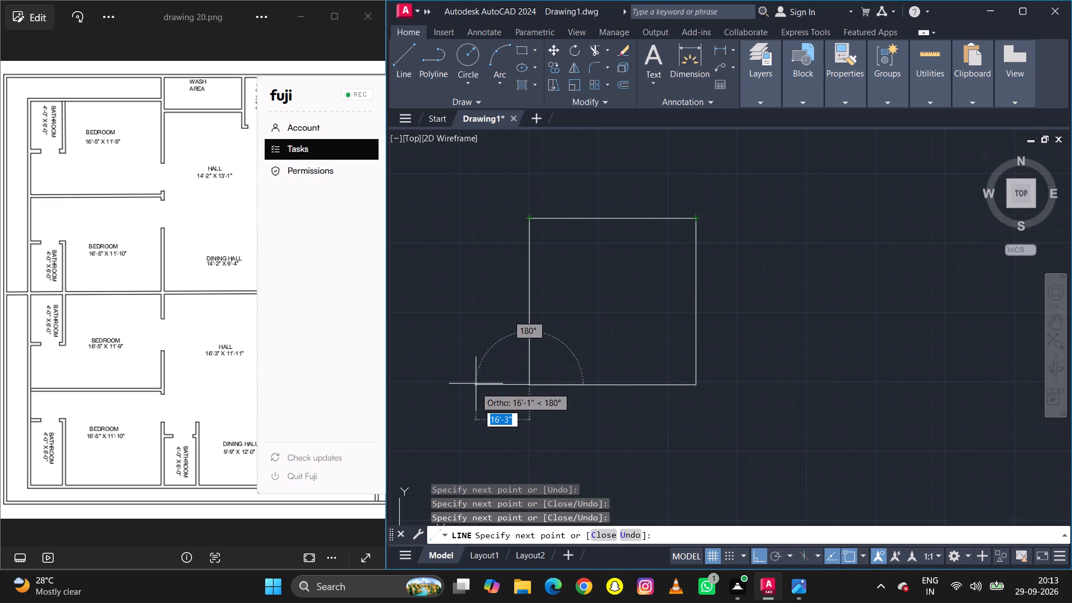
scroll(528, 398, "down", 2)
scroll(536, 434, "up", 3)
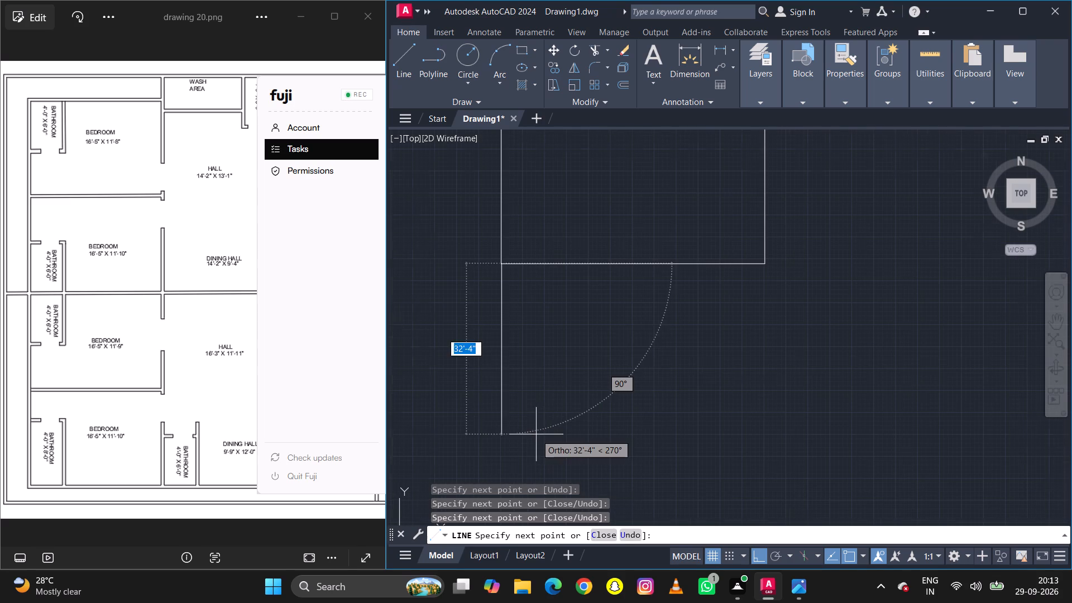
scroll(509, 355, "up", 2)
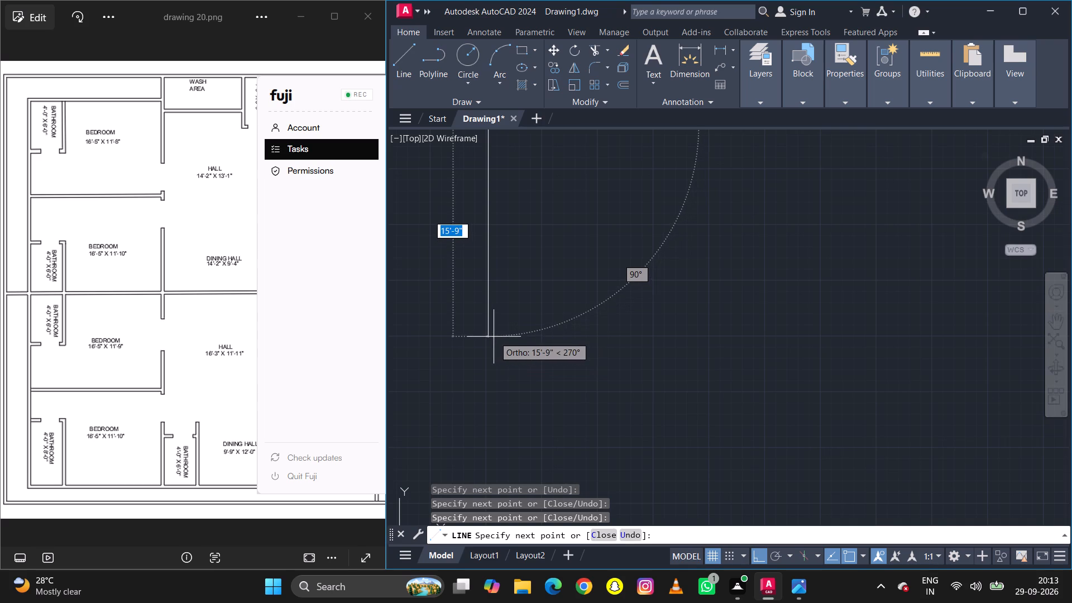
double_click(487, 337)
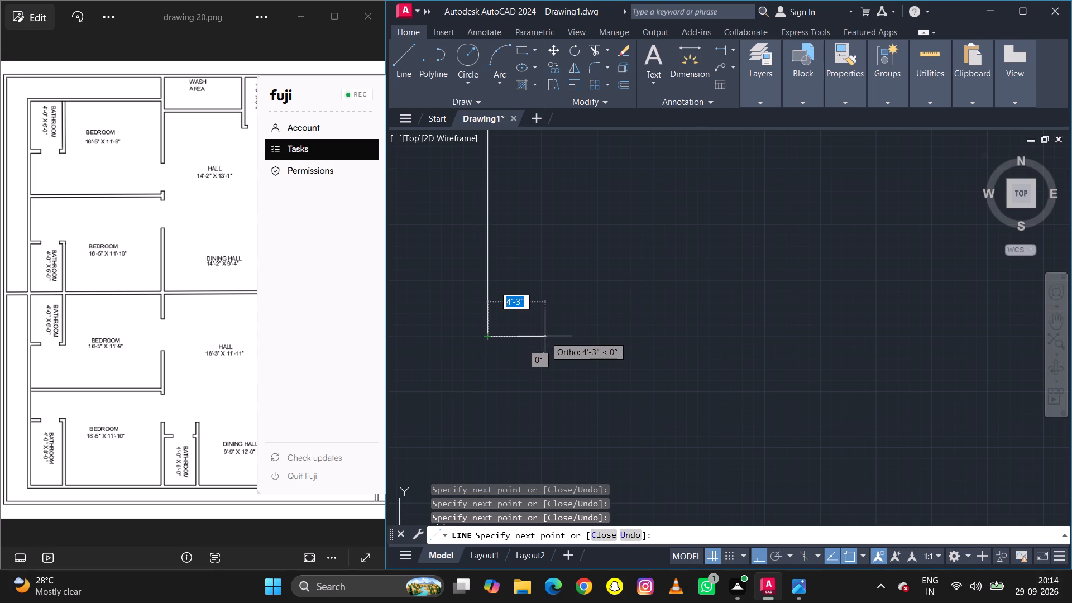
double_click(545, 336)
double_click(545, 280)
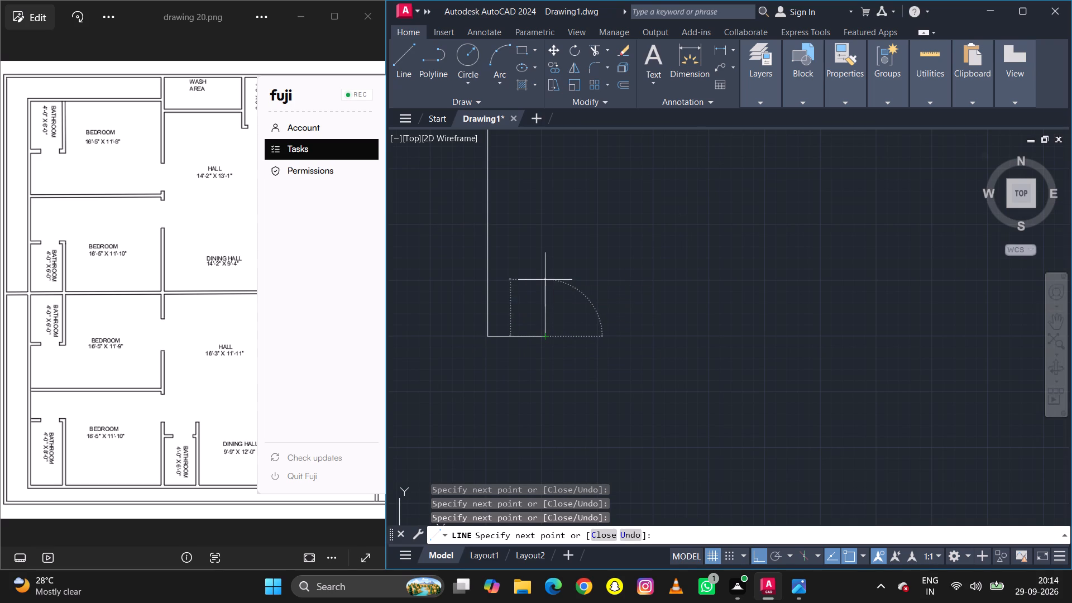
scroll(595, 278, "up", 3)
scroll(595, 278, "down", 2)
scroll(595, 278, "up", 1)
left_click(599, 285)
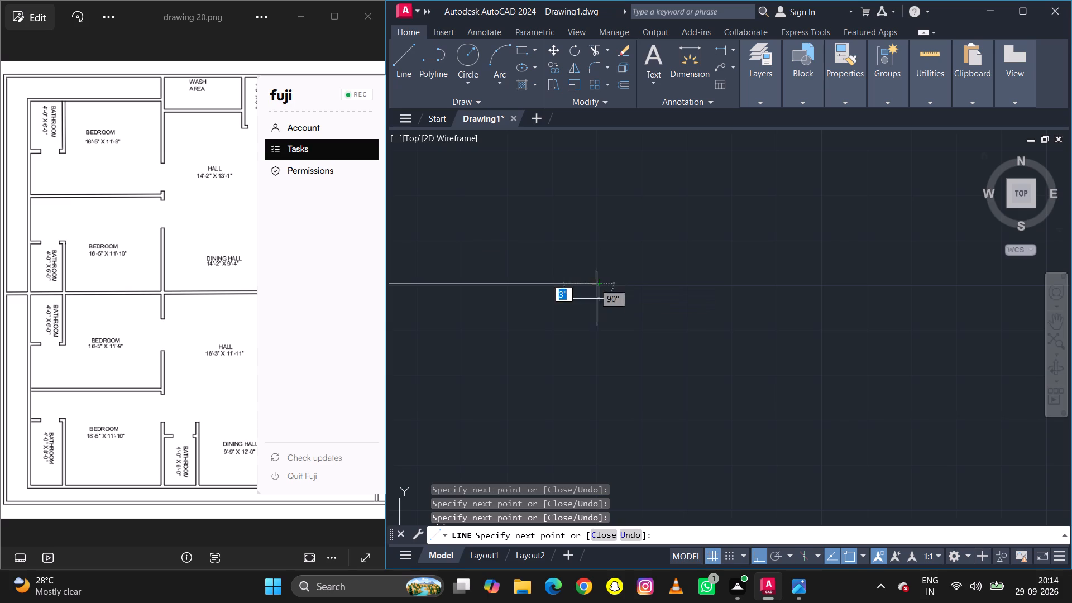
Continue the stepped line about 8'-5" down, 4' right, 4' up, and right again below the square.
scroll(611, 360, "down", 4)
scroll(612, 398, "up", 3)
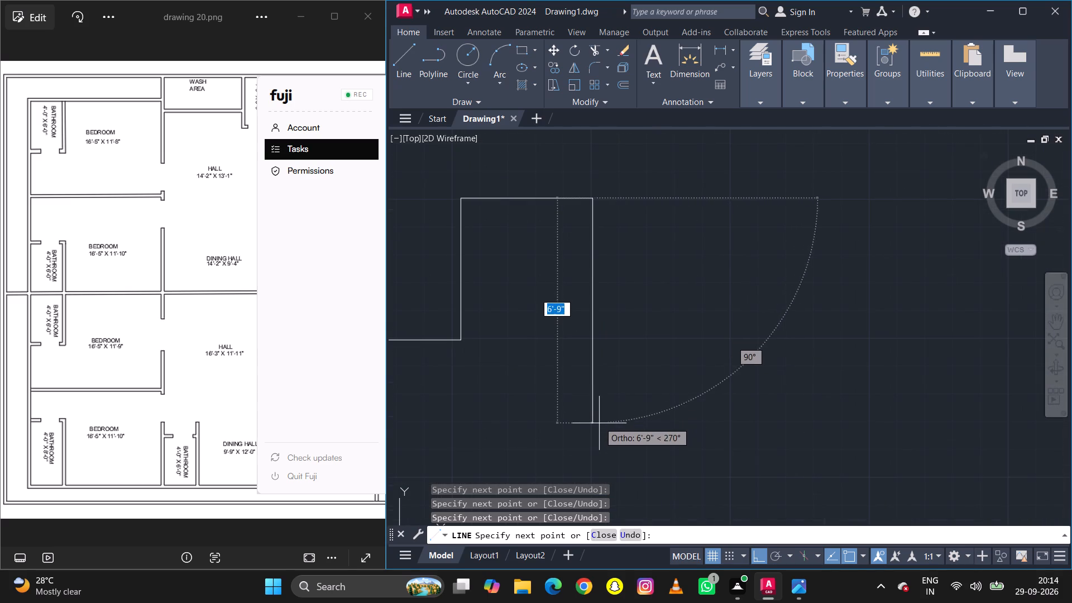
scroll(598, 417, "down", 2)
scroll(597, 442, "up", 1)
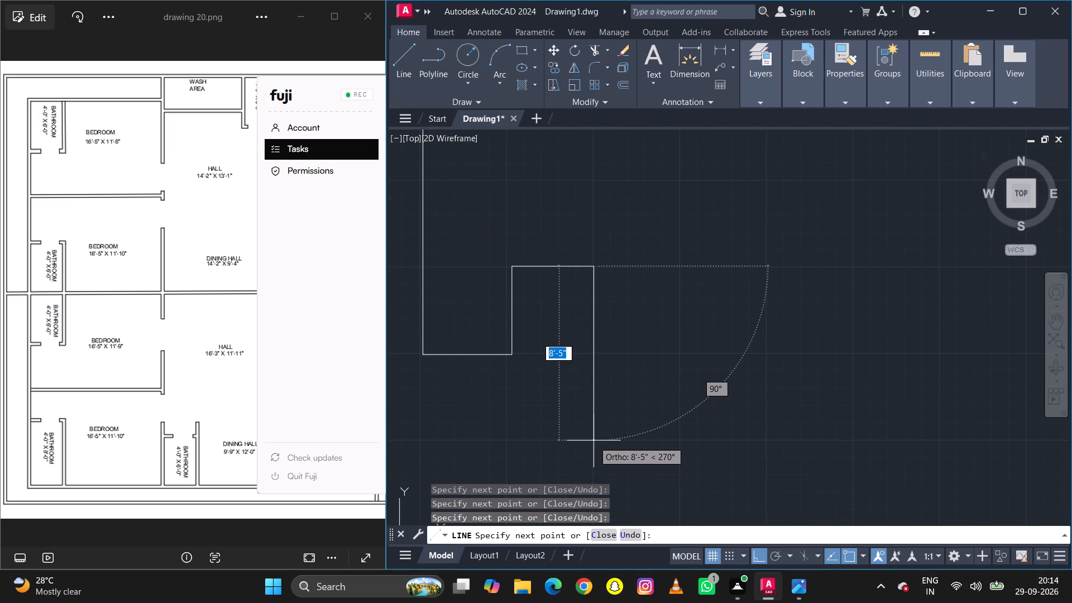
double_click(594, 440)
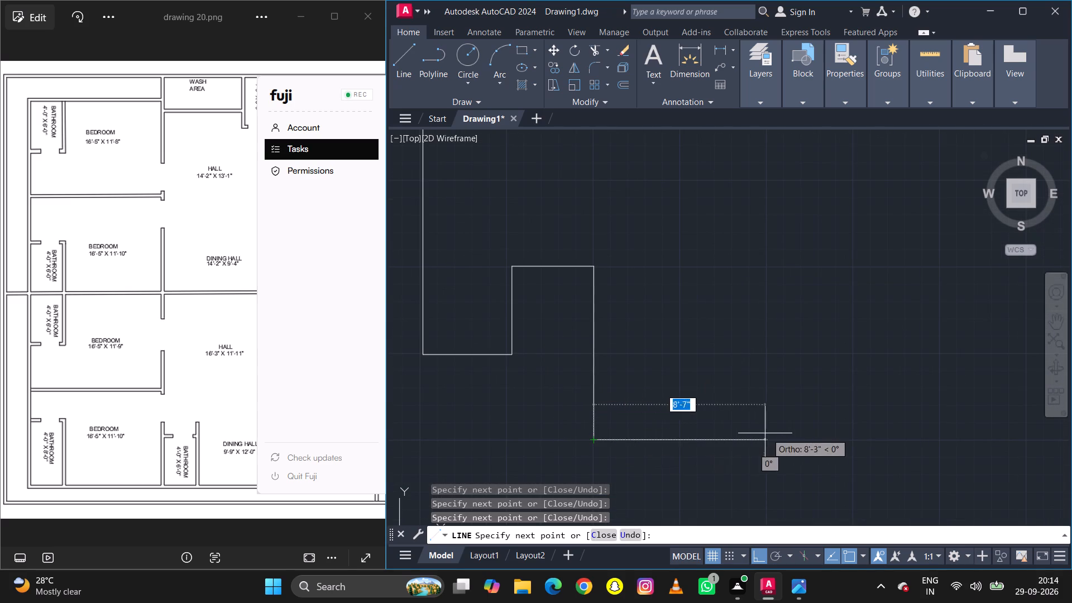
double_click(679, 443)
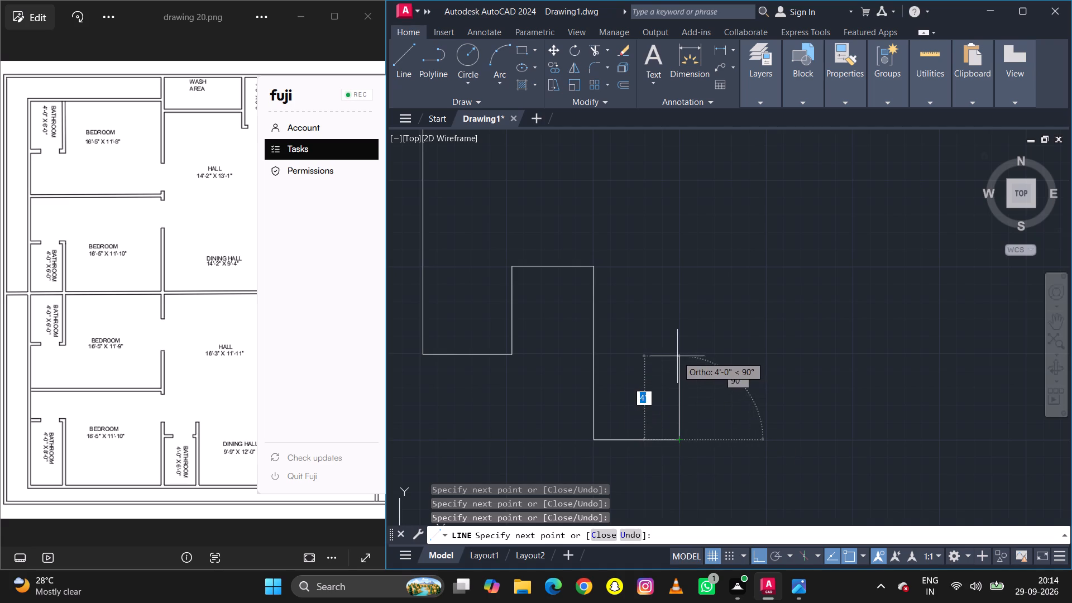
left_click(677, 356)
left_click(770, 355)
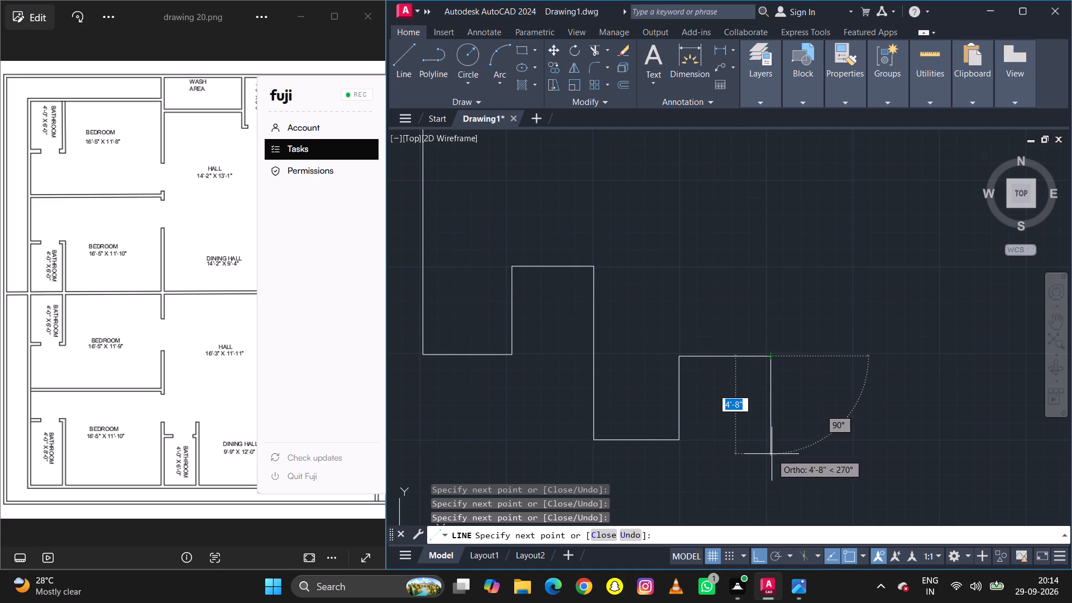
Run the line about 7' up and about 52' left, crossing the line below the square.
scroll(754, 409, "down", 3)
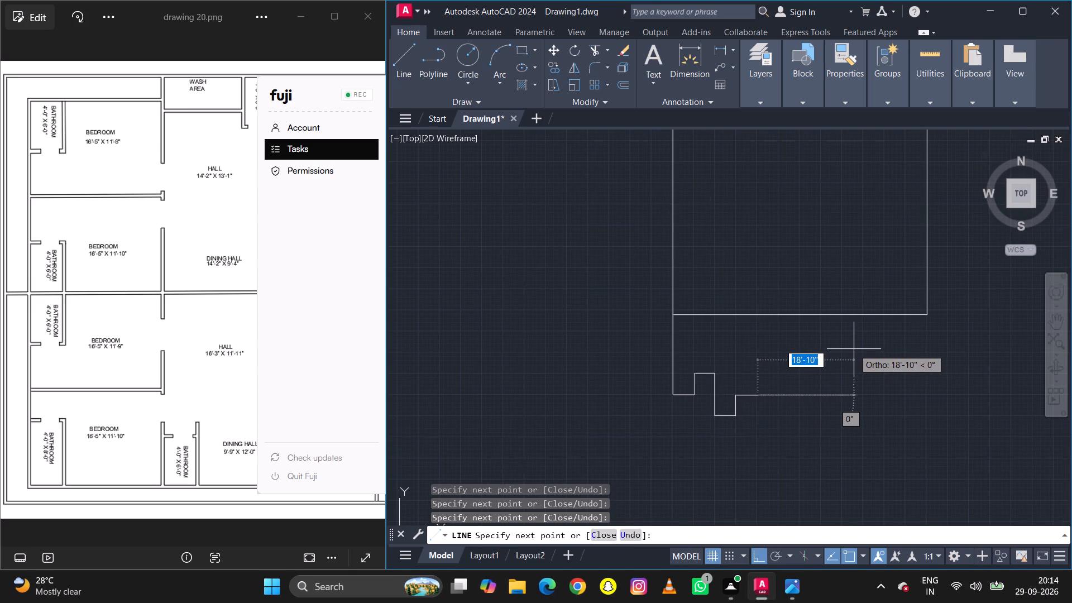
left_click(764, 360)
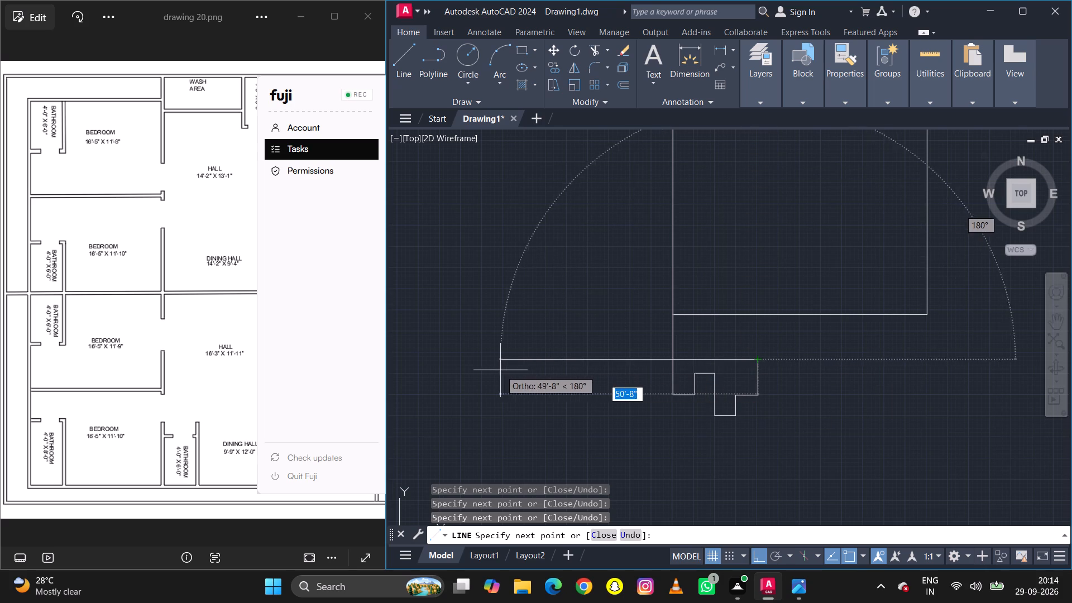
left_click(493, 376)
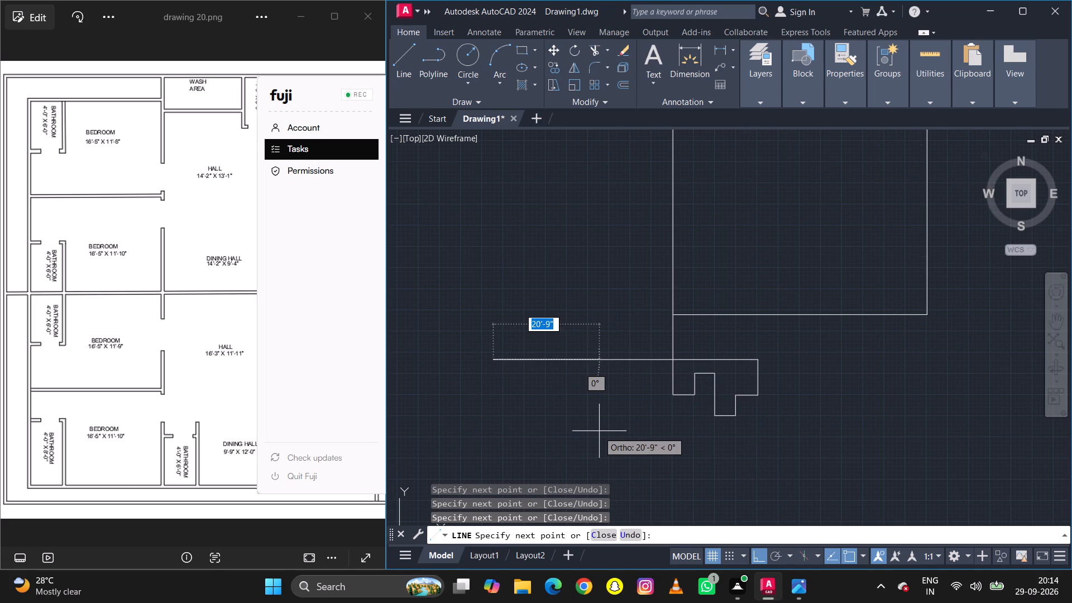
Add two descending steps at the left end of the long horizontal line, each going down and right.
scroll(716, 383, "up", 2)
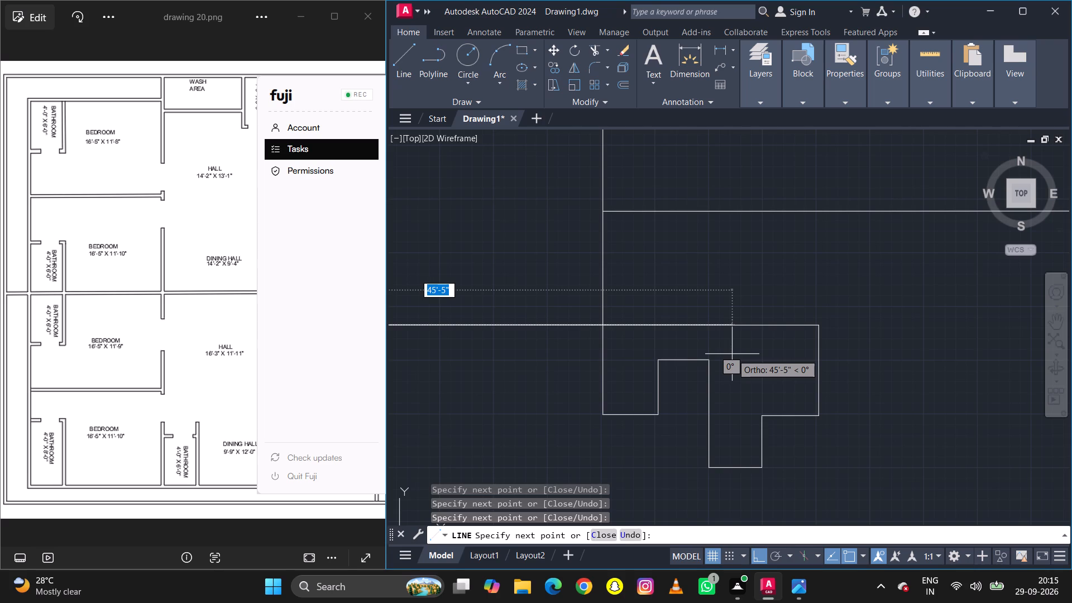
scroll(605, 236, "down", 6)
scroll(493, 286, "up", 1)
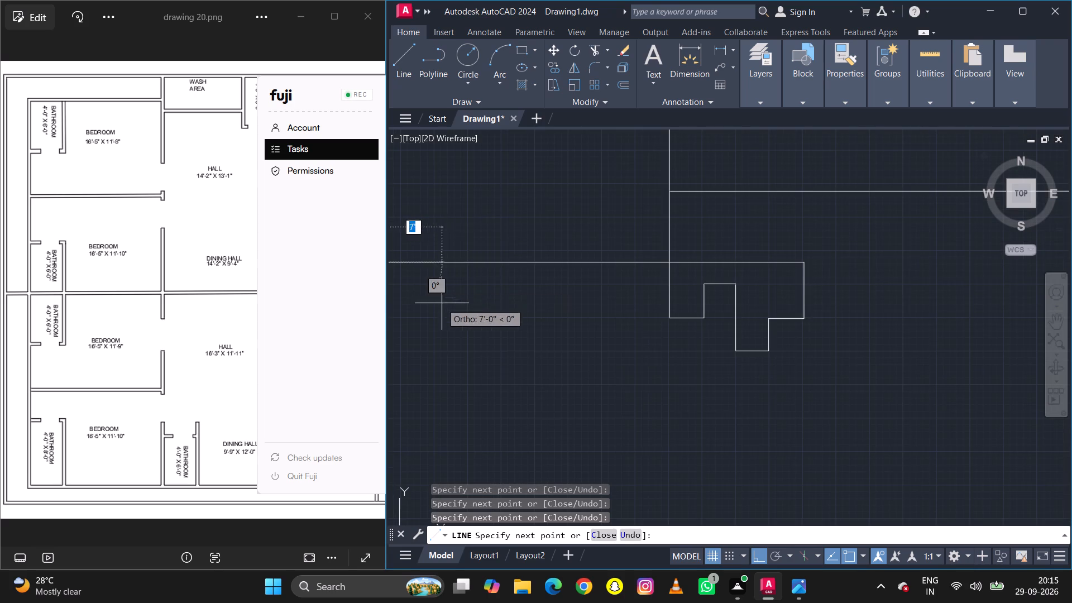
scroll(740, 271, "down", 1)
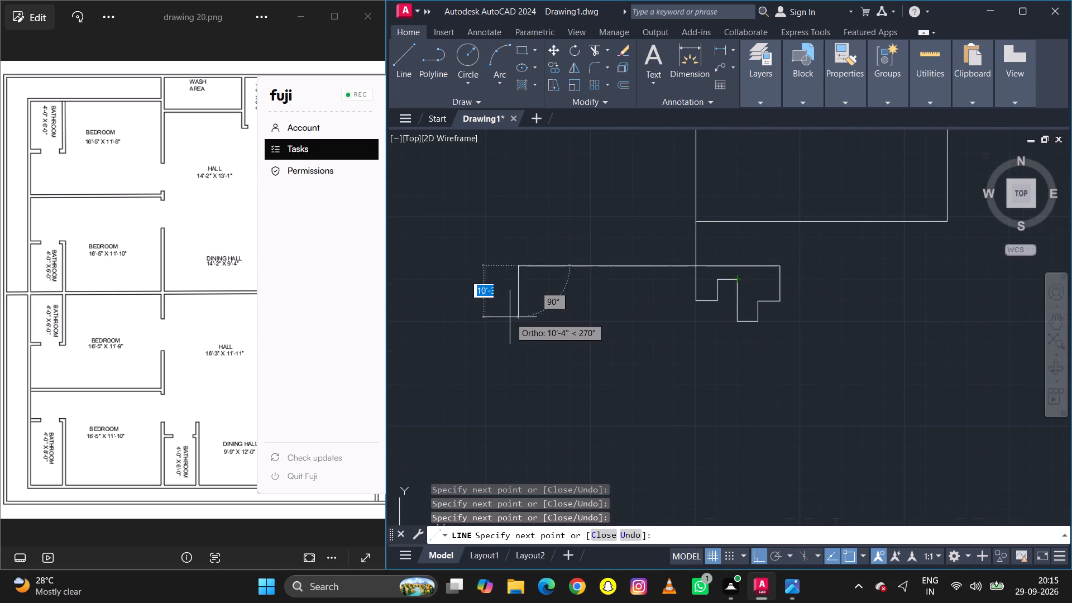
scroll(505, 311, "up", 2)
left_click(537, 282)
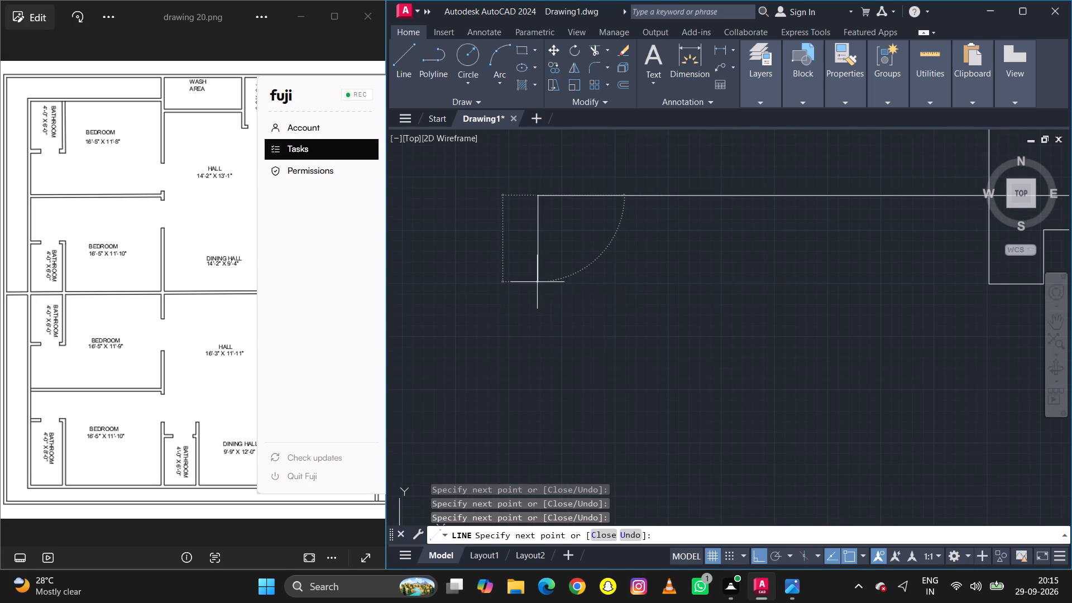
left_click(619, 285)
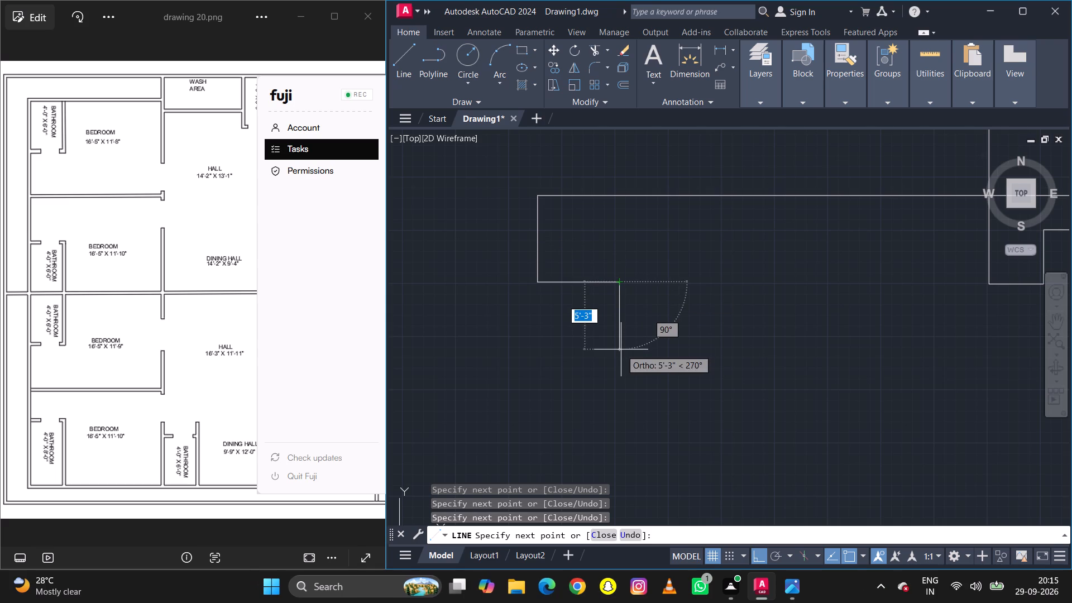
left_click(621, 337)
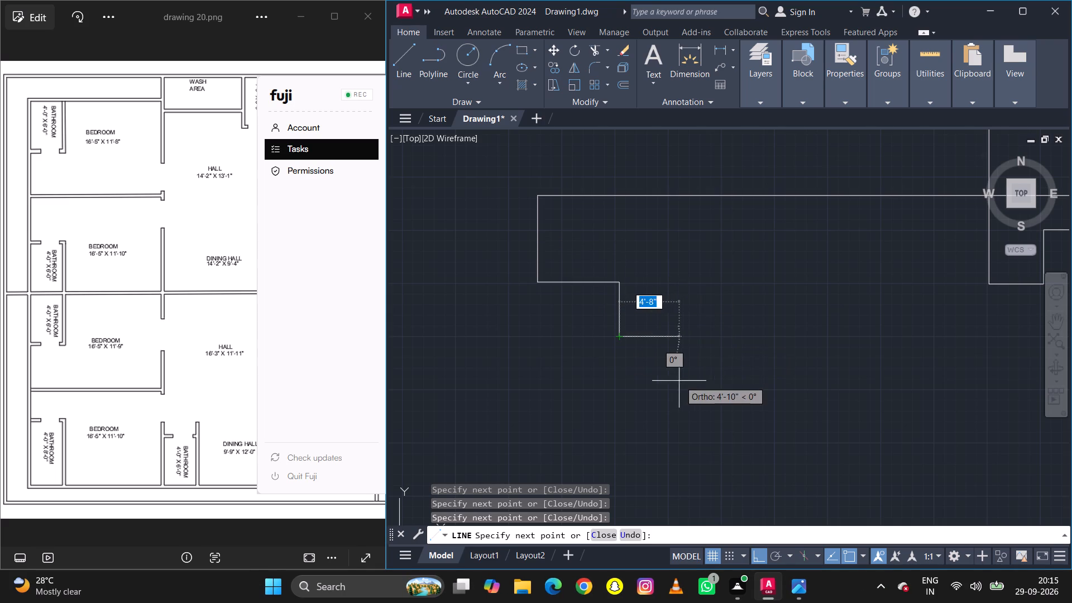
double_click(667, 337)
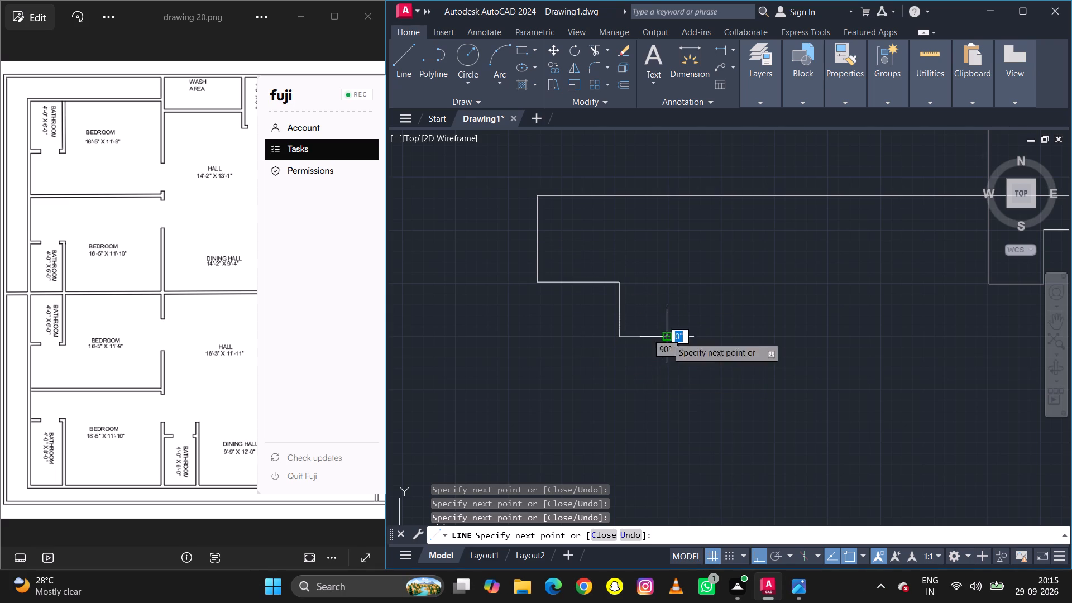
Continue the stepped line about 4'-2" down, about 1" right, and a tiny distance down.
scroll(673, 382, "up", 2)
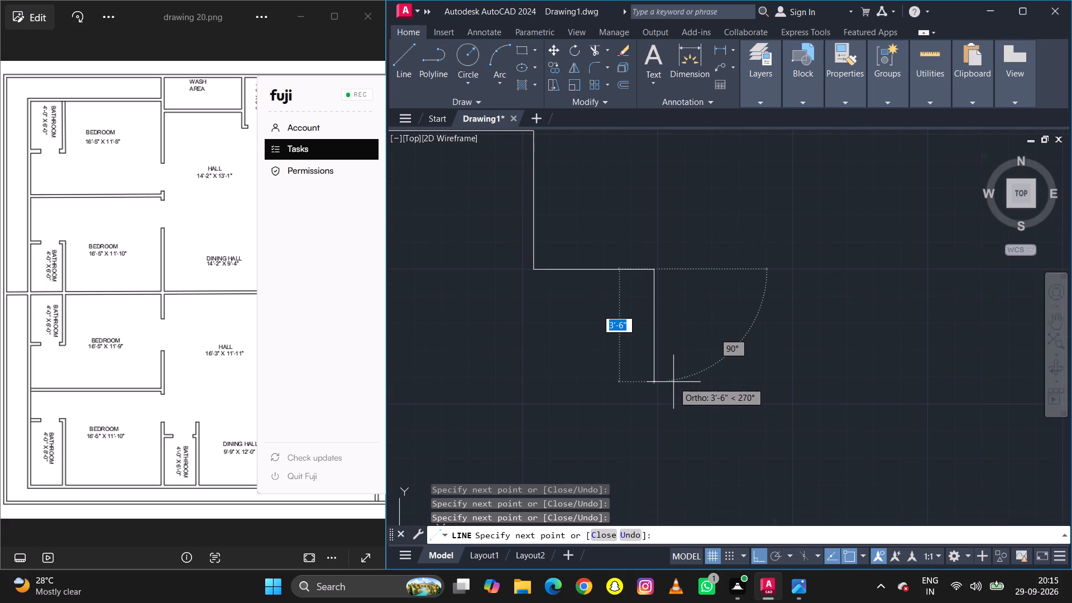
scroll(671, 387, "up", 2)
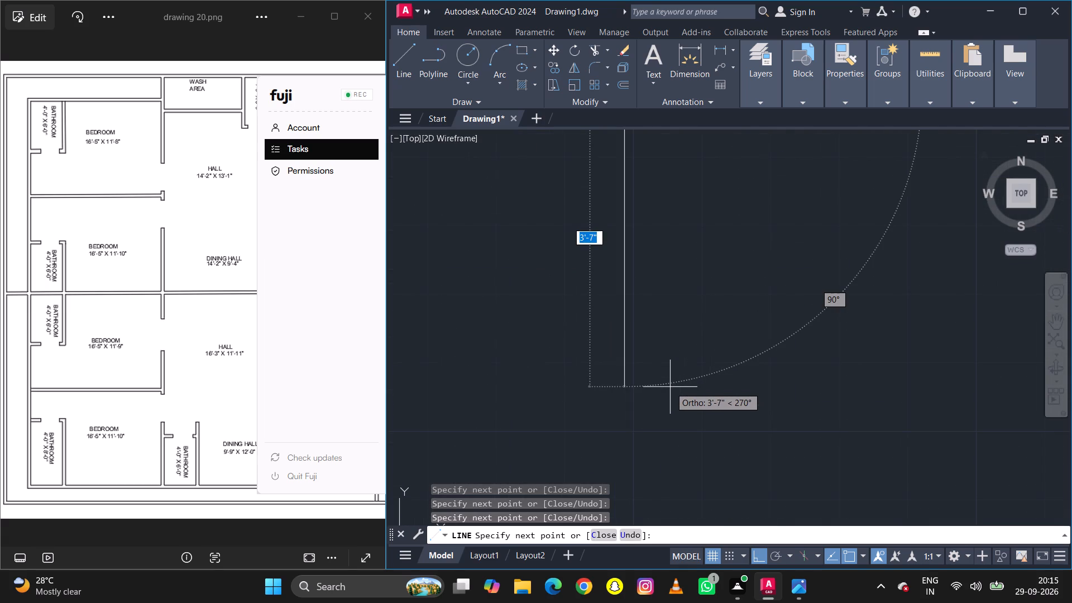
scroll(670, 387, "up", 1)
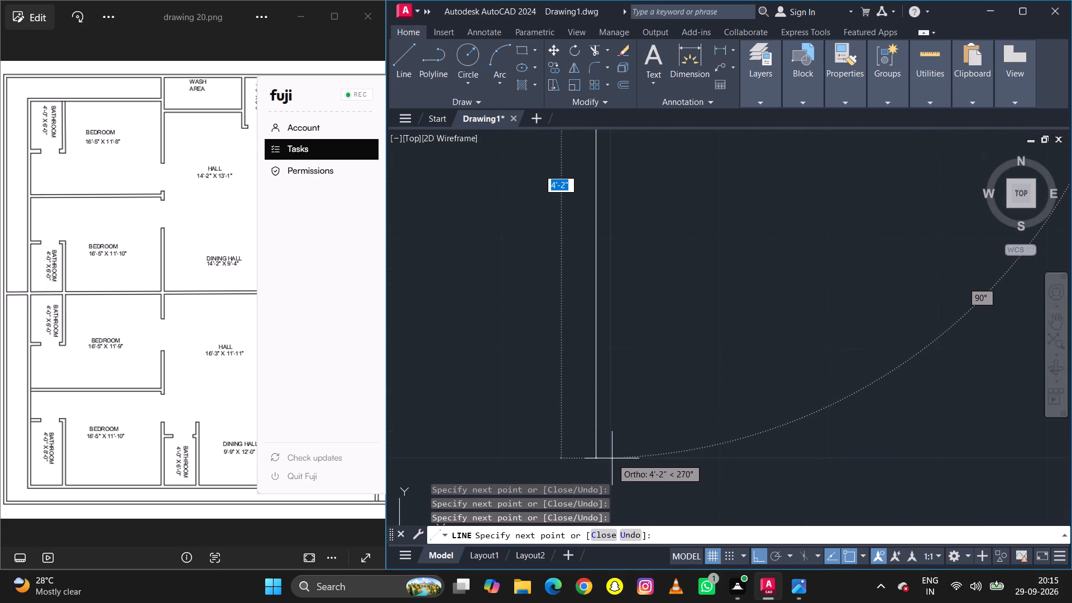
left_click(612, 458)
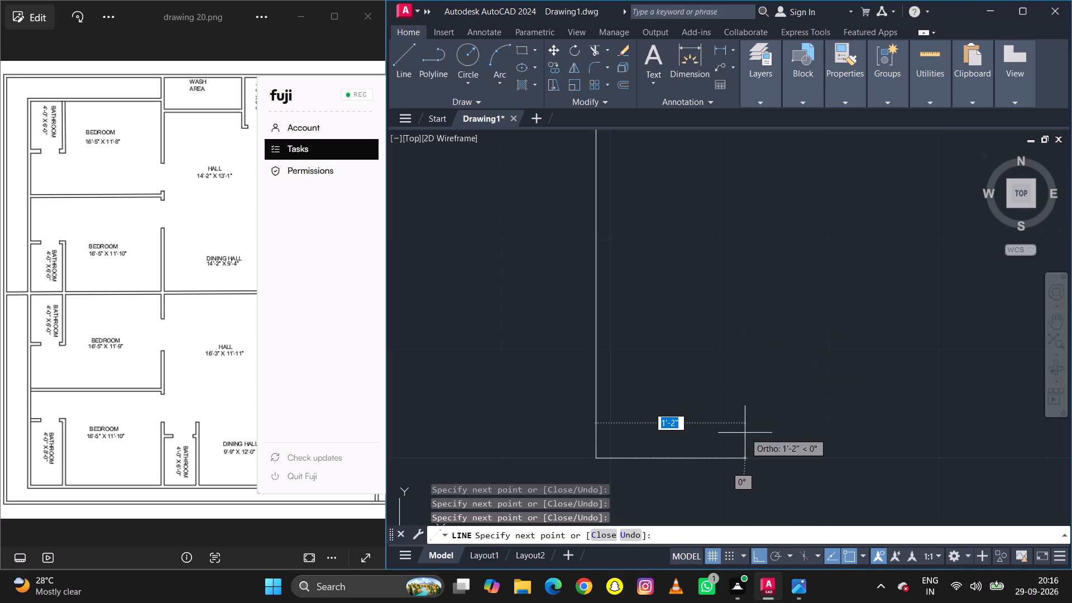
scroll(728, 383, "down", 5)
scroll(760, 404, "up", 5)
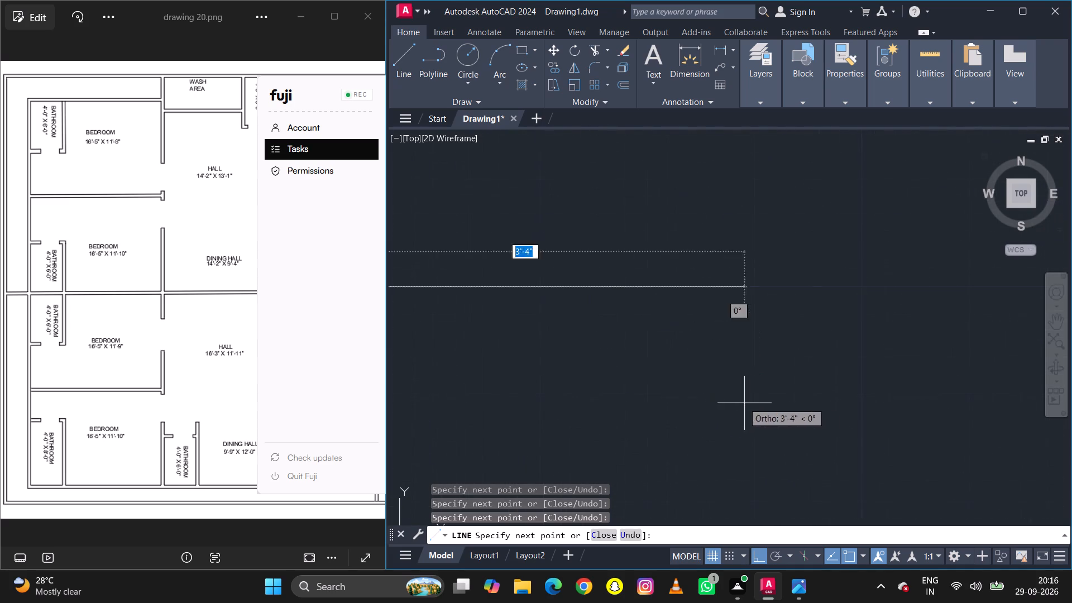
scroll(669, 365, "down", 4)
scroll(659, 357, "up", 3)
scroll(590, 337, "up", 2)
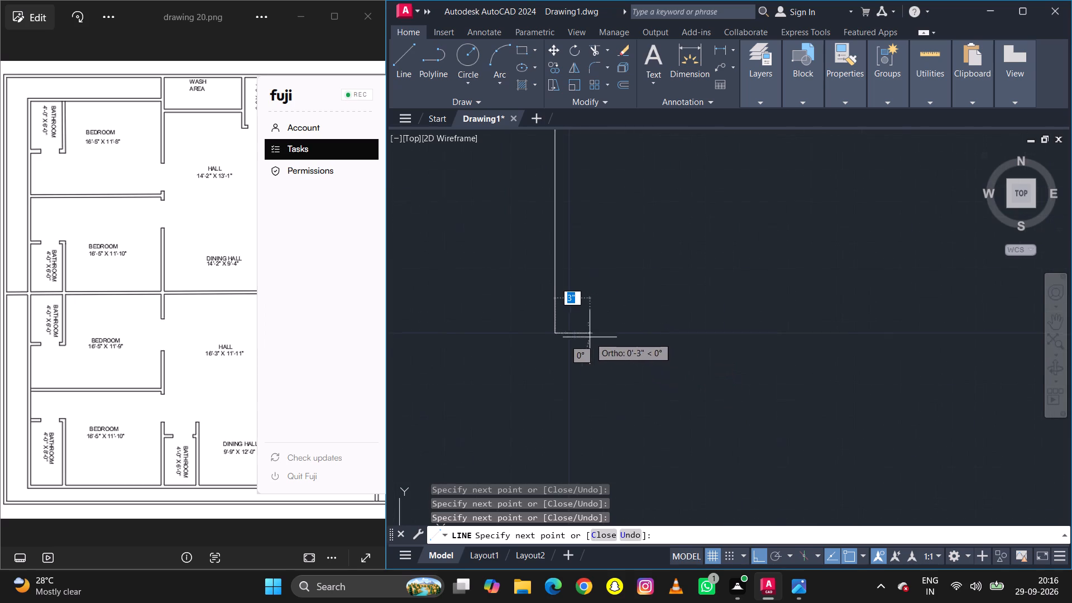
left_click(545, 331)
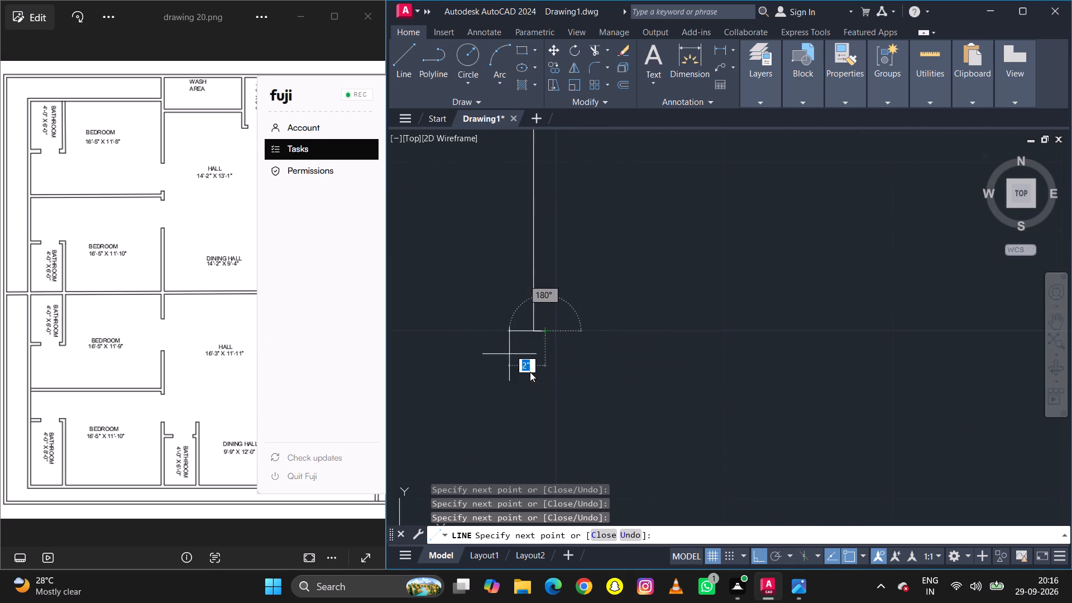
scroll(542, 338, "up", 5)
scroll(575, 297, "up", 2)
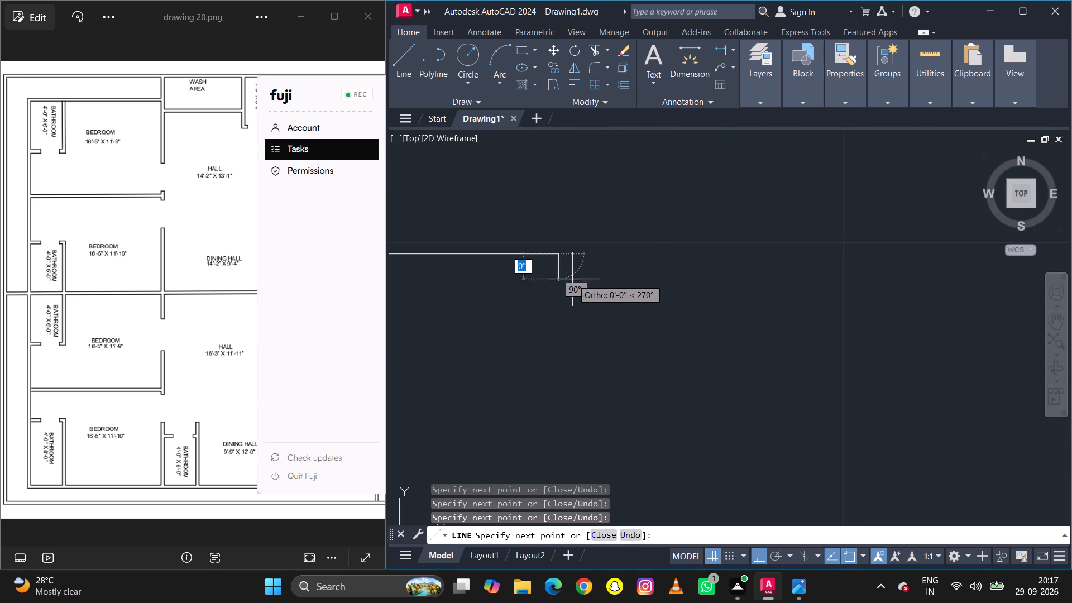
left_click(573, 296)
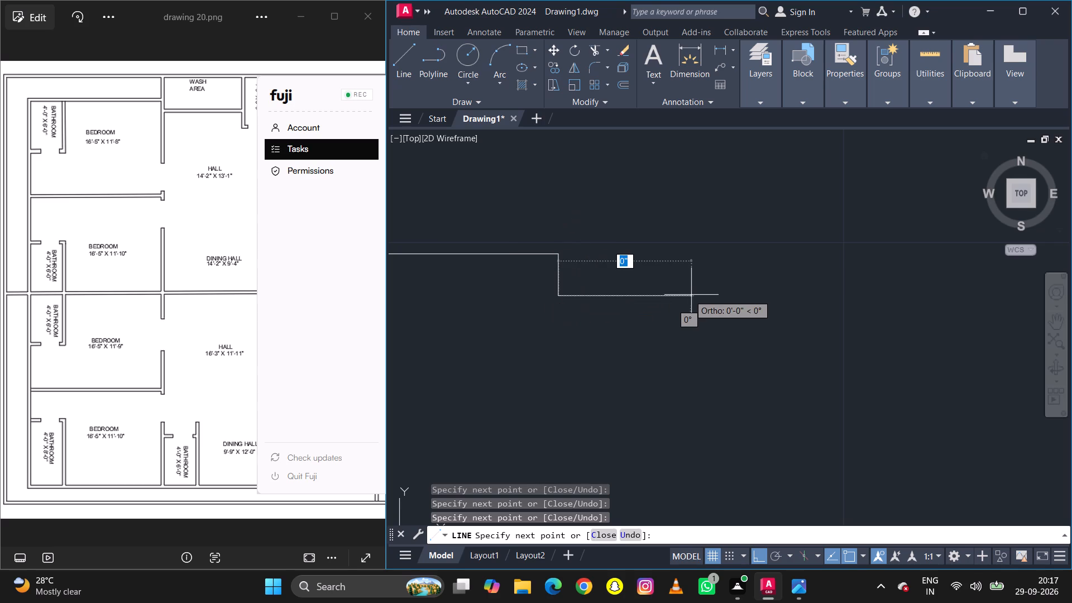
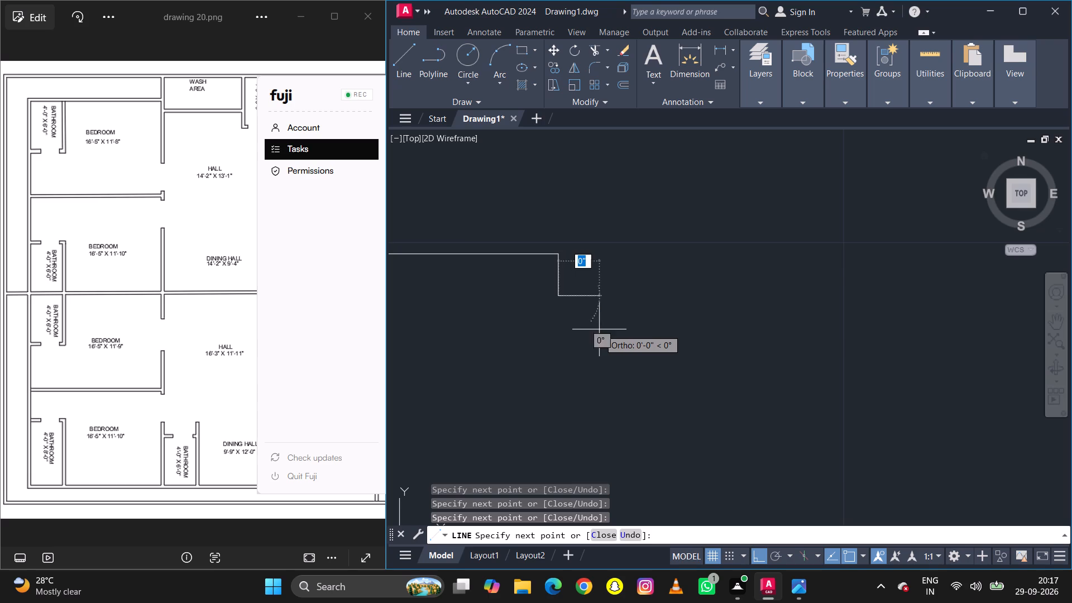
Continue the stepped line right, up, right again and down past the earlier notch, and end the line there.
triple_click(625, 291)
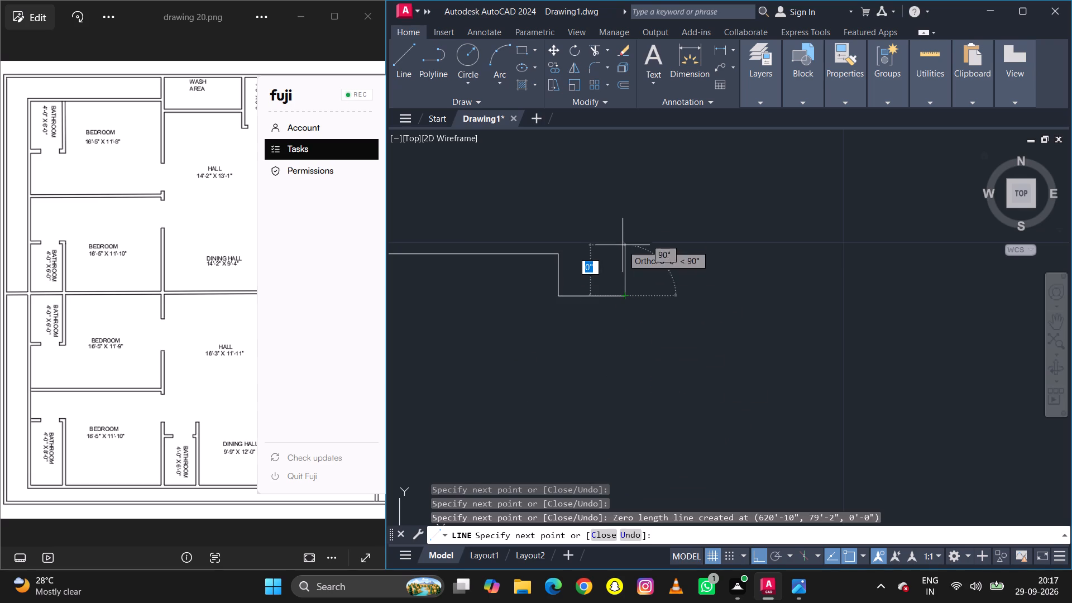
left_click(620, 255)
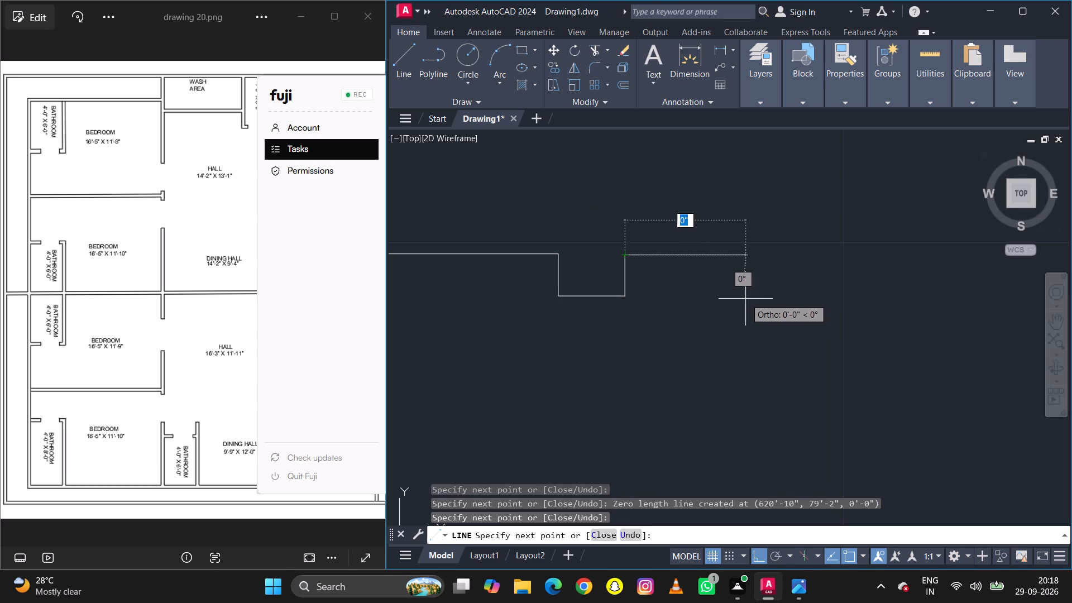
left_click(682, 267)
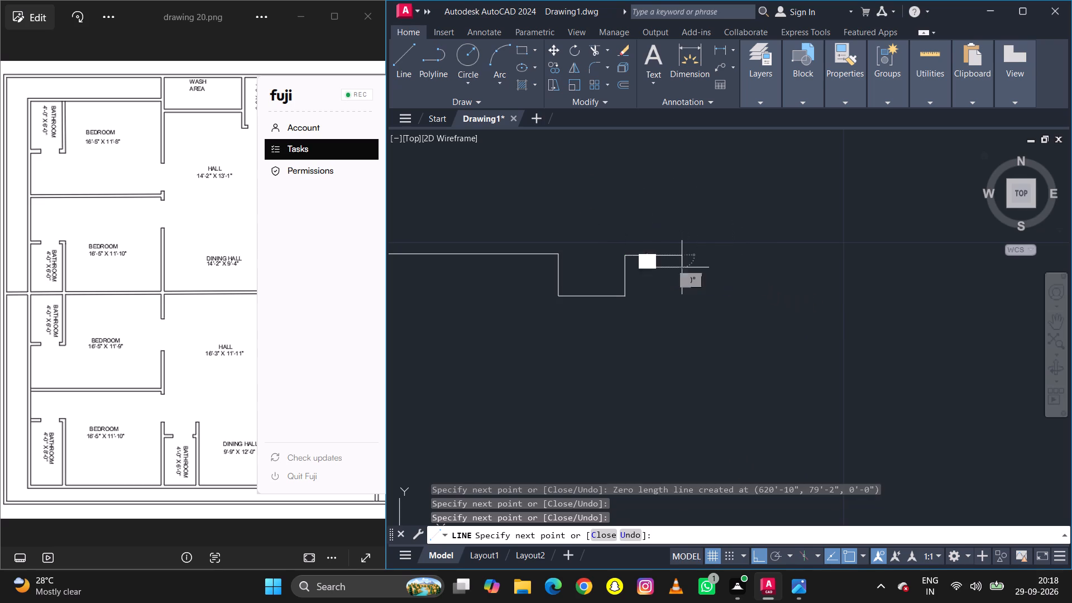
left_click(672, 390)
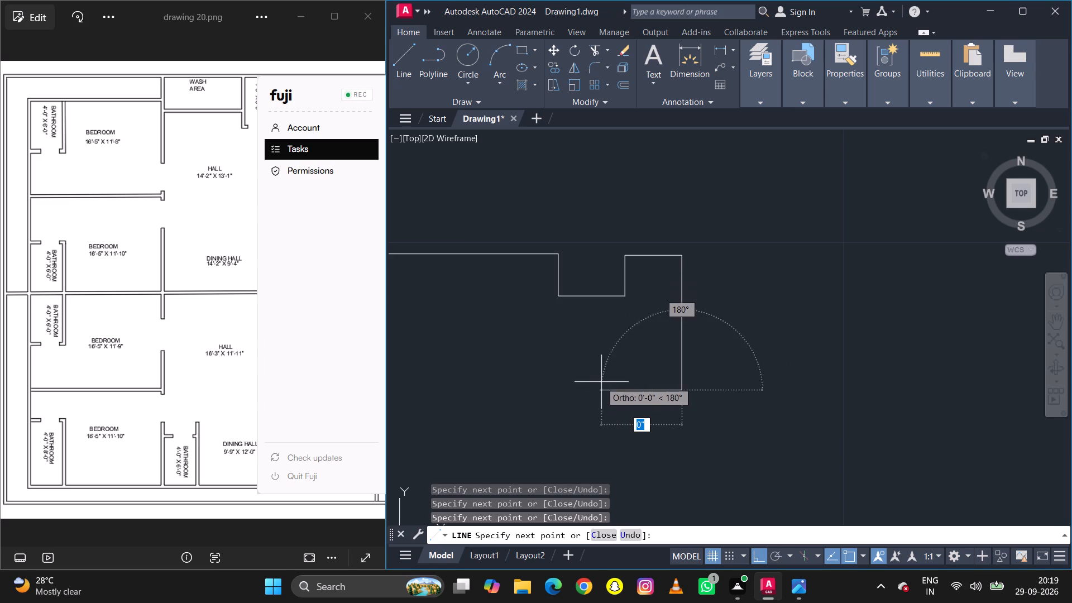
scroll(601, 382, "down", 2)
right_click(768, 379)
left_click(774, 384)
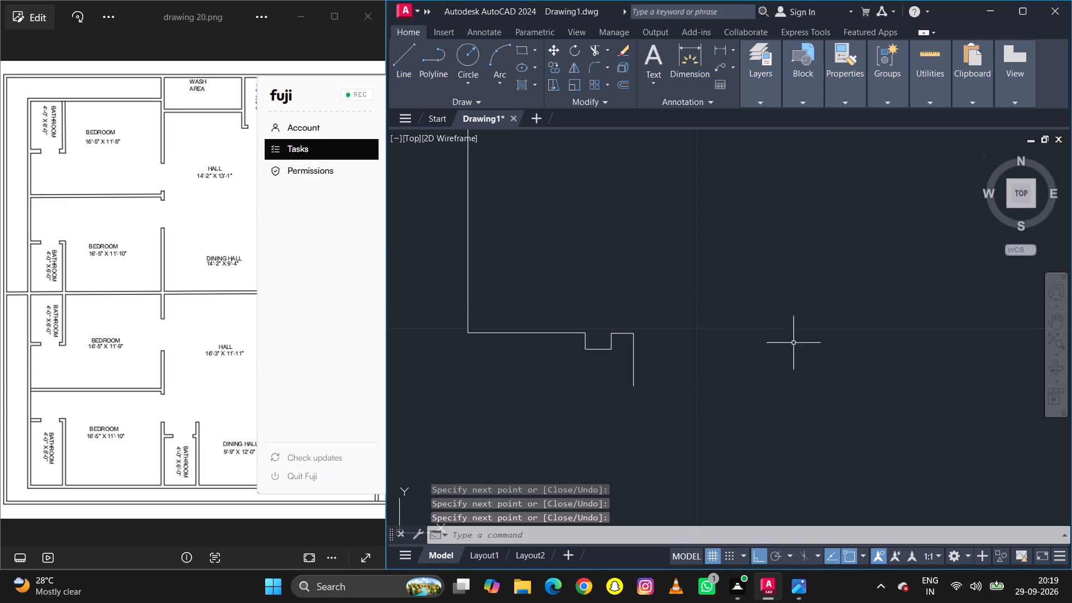
Erase the practice square and all the stepped lines beside the floor plan.
scroll(796, 333, "down", 12)
scroll(824, 370, "down", 5)
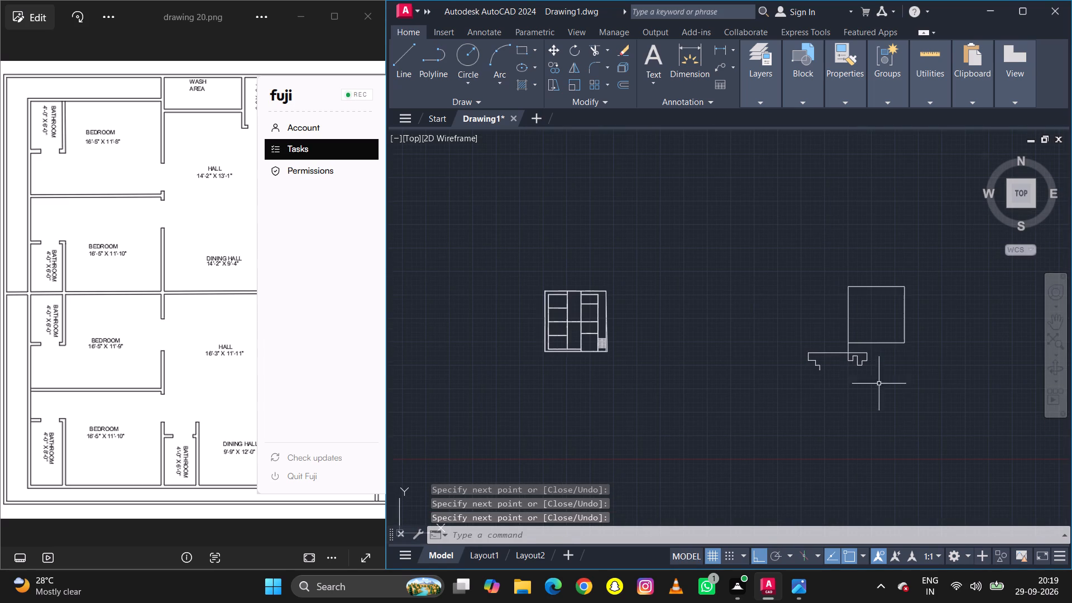
left_click_drag(943, 383, 998, 277)
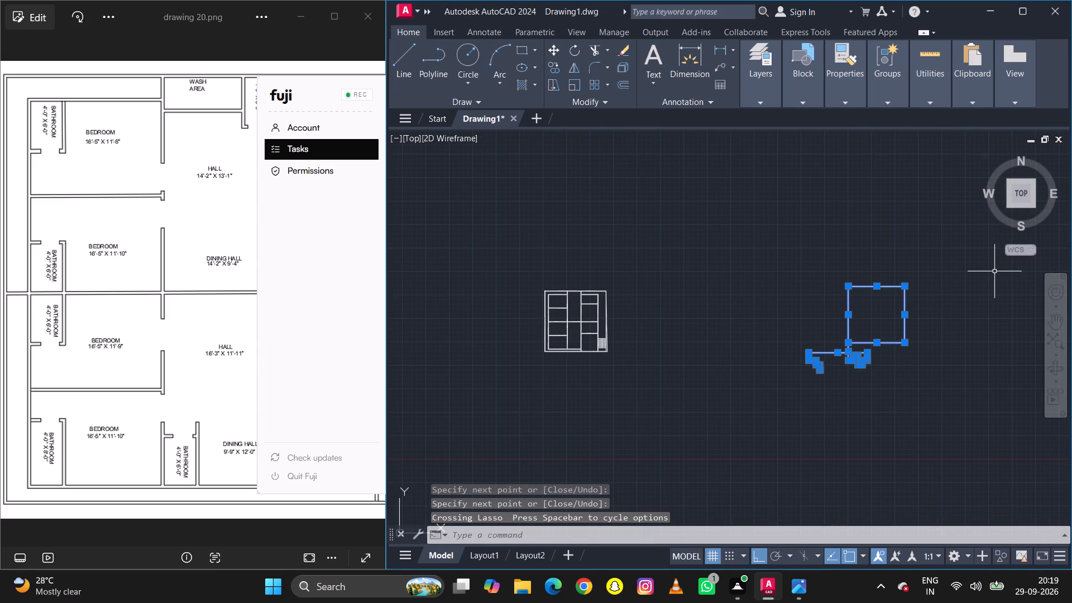
key("Delete")
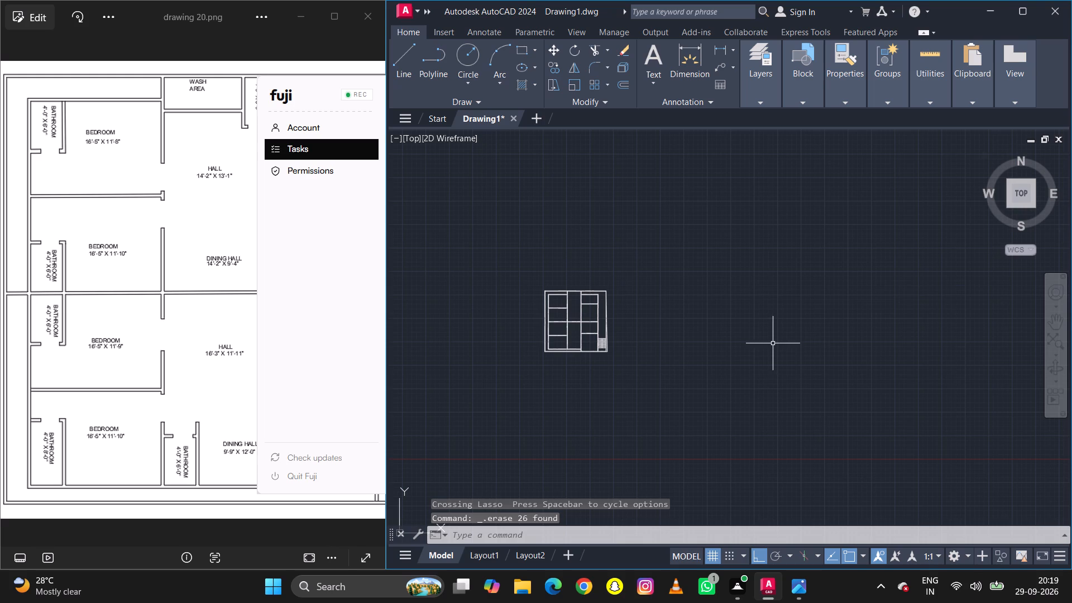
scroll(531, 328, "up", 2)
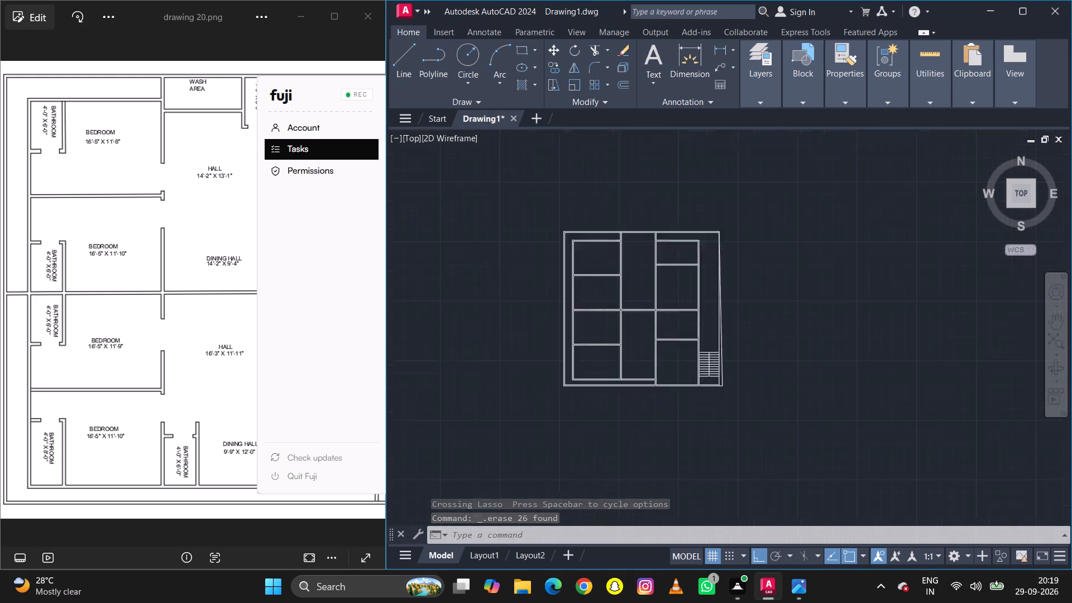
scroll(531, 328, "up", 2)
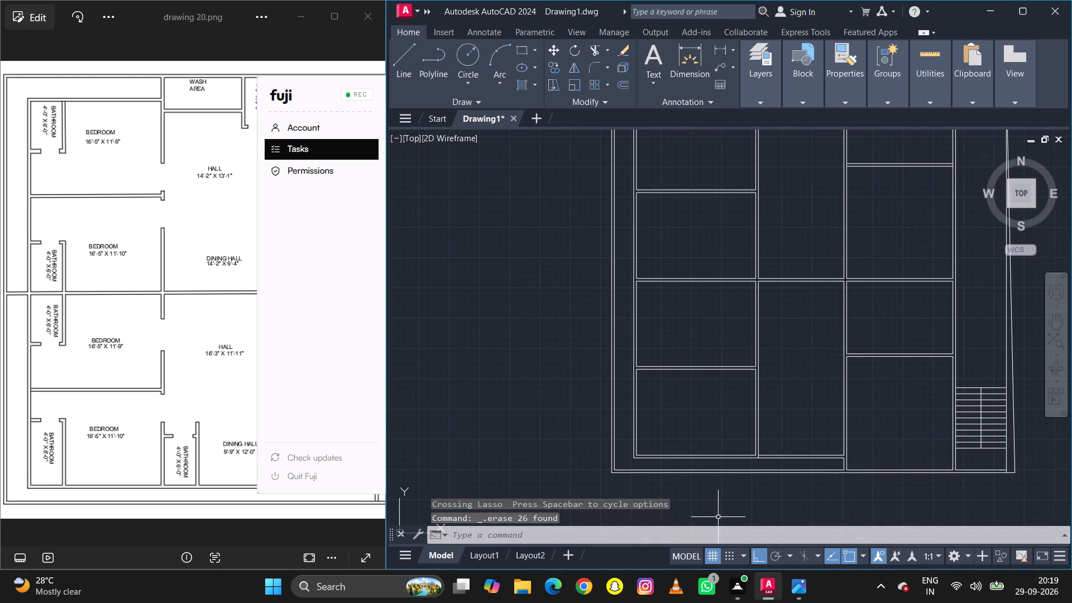
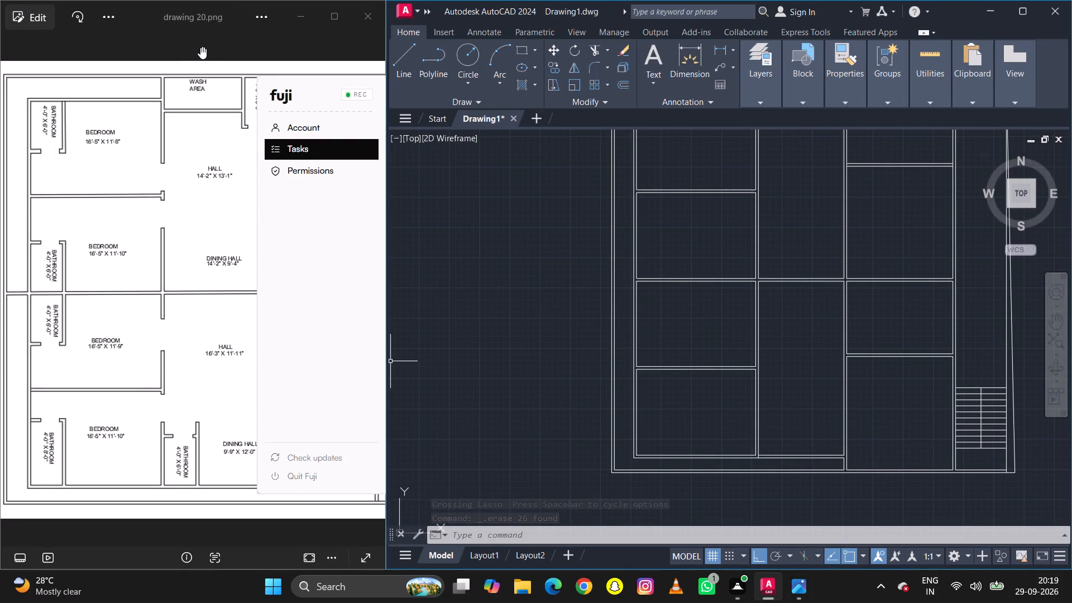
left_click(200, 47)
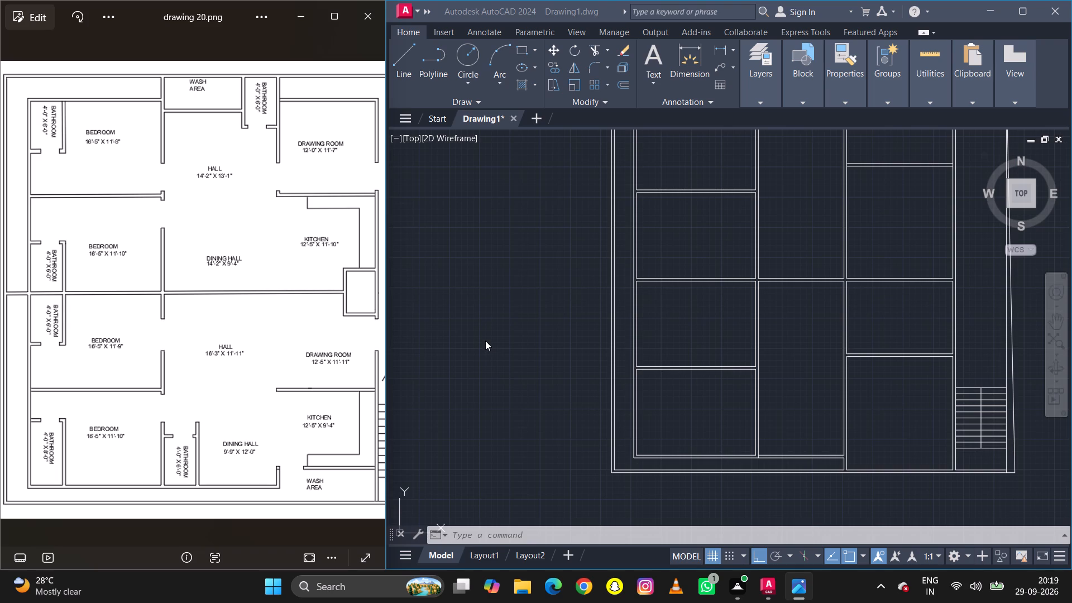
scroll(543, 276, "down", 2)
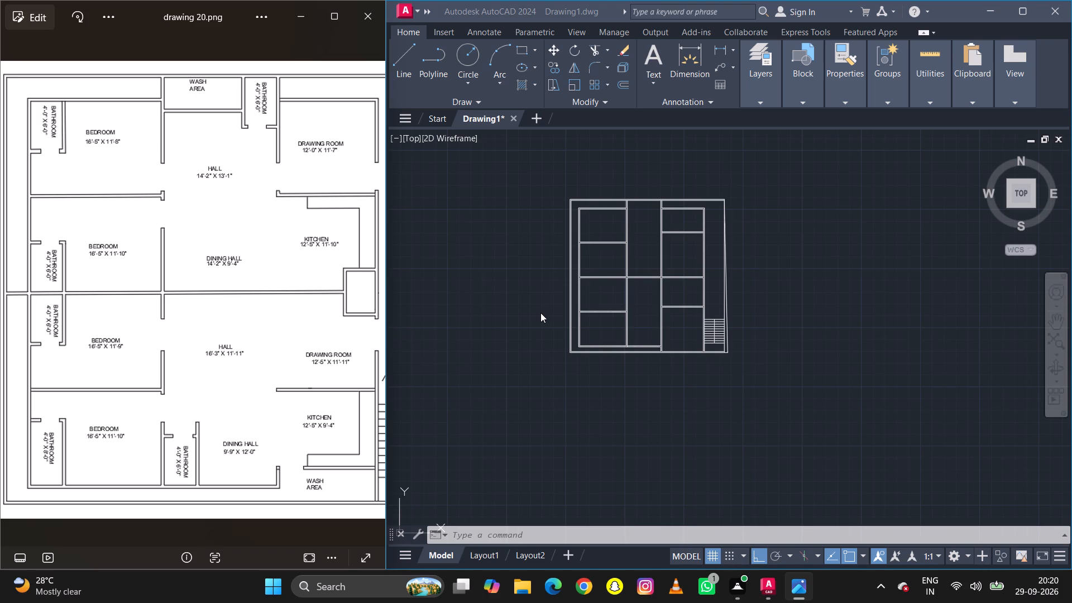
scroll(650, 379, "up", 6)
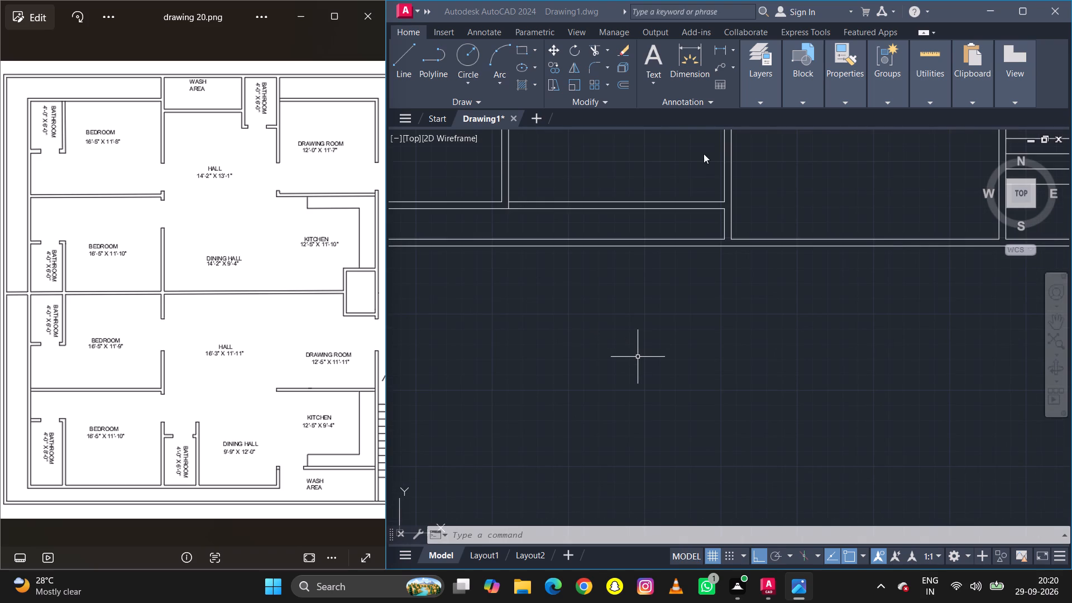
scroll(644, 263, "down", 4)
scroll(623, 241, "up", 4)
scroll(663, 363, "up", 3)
Trim the partition line's short overhang across the bottom wall, where the lower bedroom meets the dining hall.
double_click(673, 319)
scroll(662, 302, "down", 3)
scroll(662, 304, "up", 3)
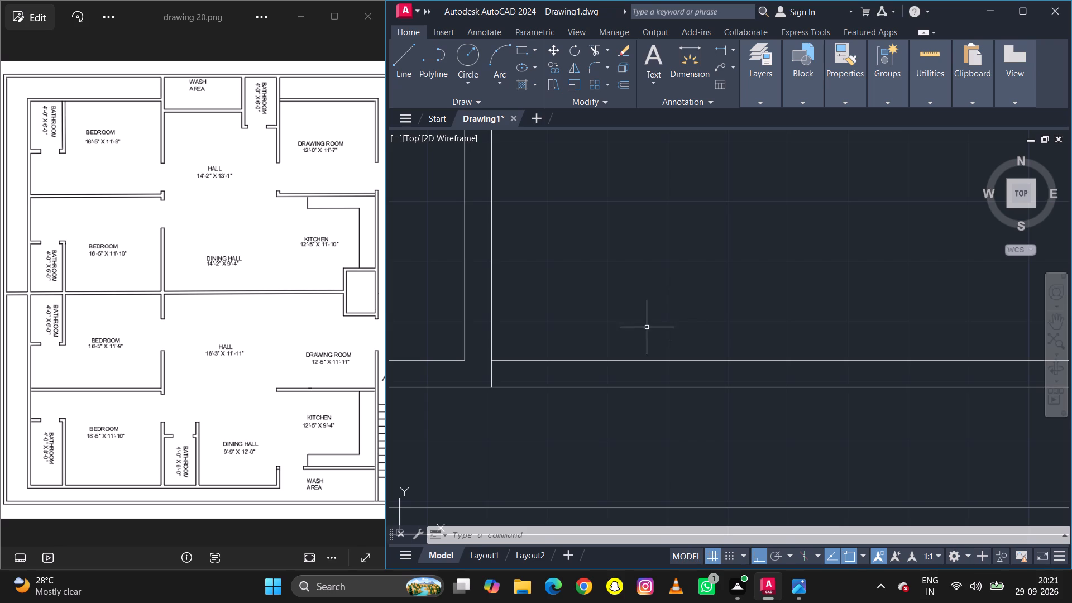
scroll(627, 267, "down", 4)
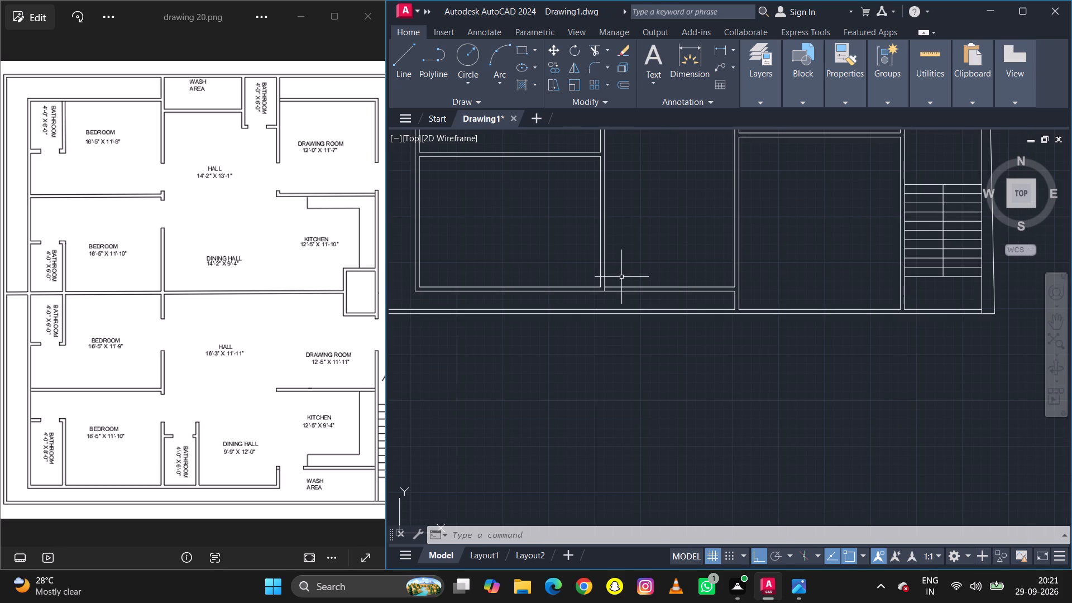
type("tr")
key("space")
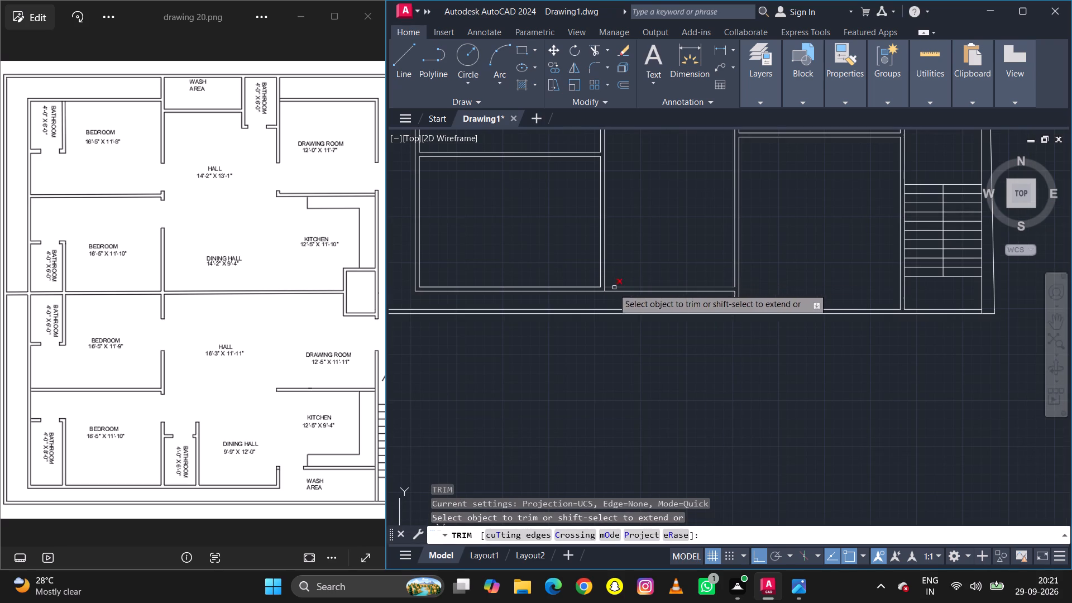
scroll(606, 293, "up", 4)
double_click(590, 265)
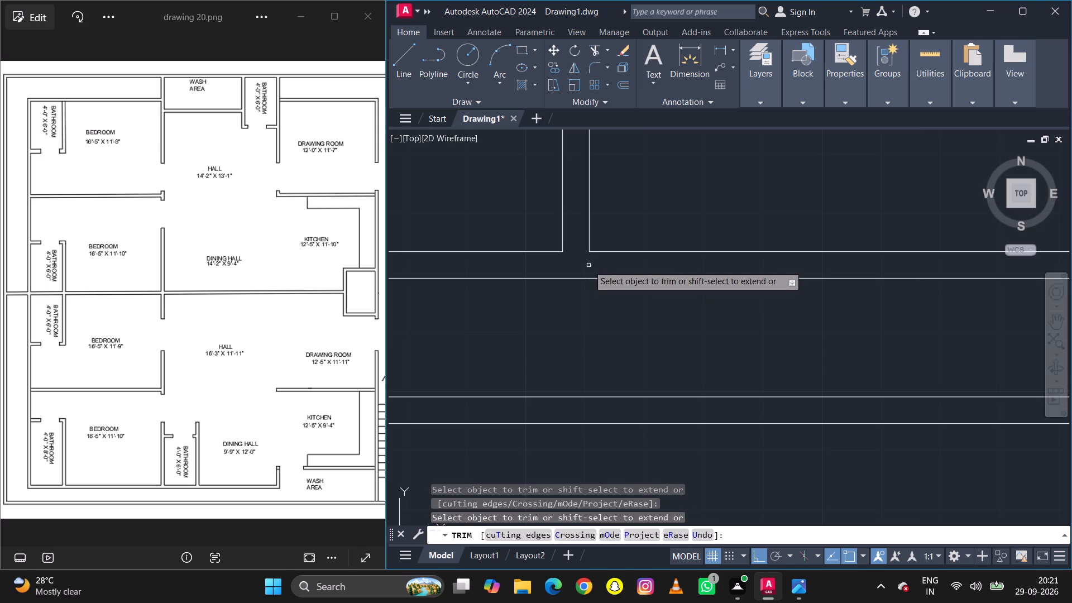
scroll(587, 266, "down", 5)
right_click(624, 241)
right_click(624, 241)
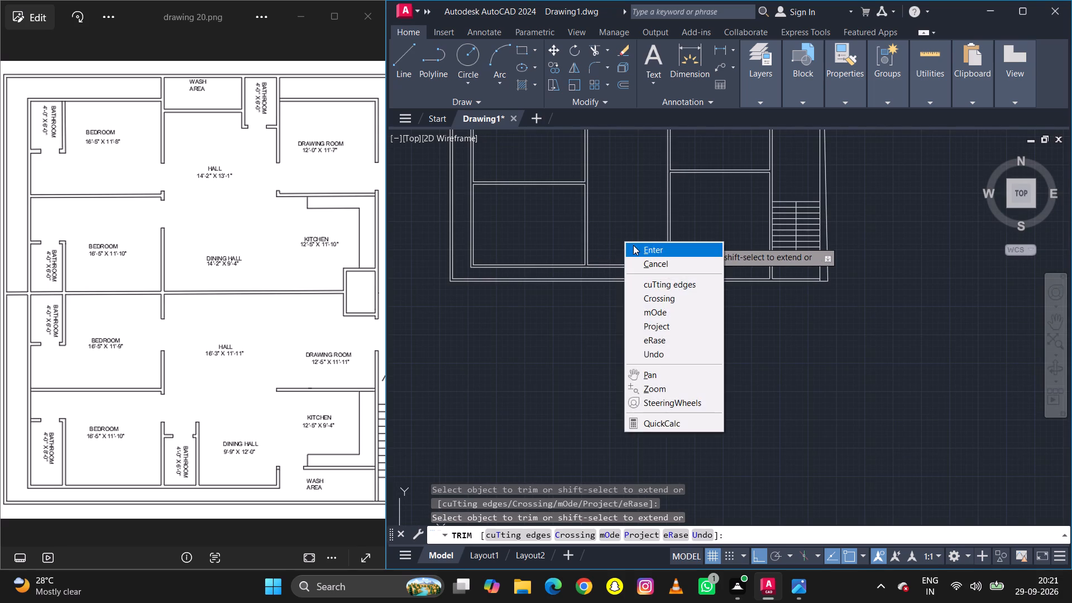
left_click(634, 245)
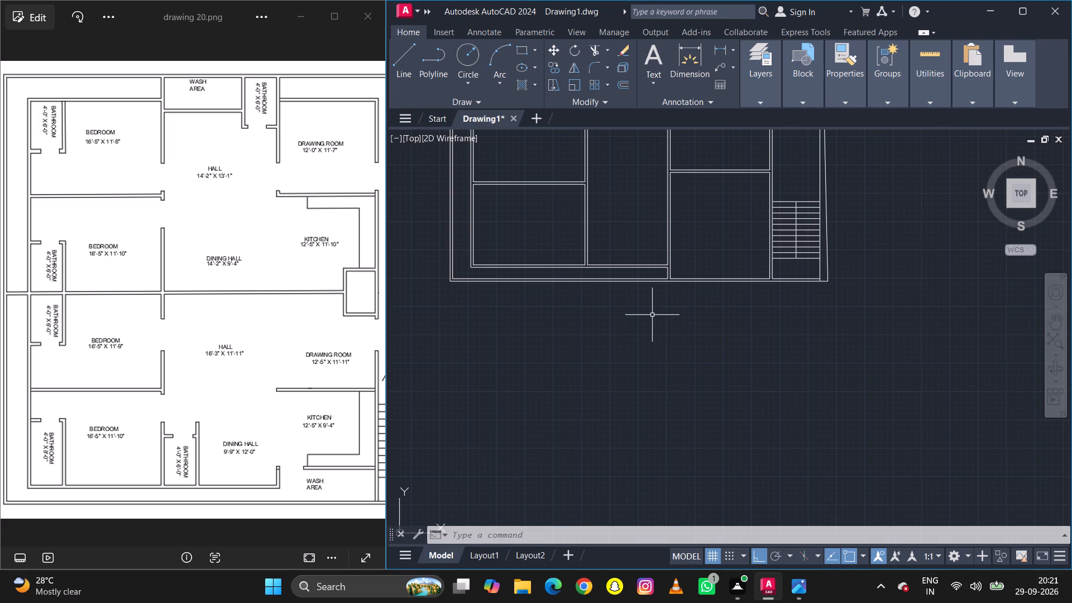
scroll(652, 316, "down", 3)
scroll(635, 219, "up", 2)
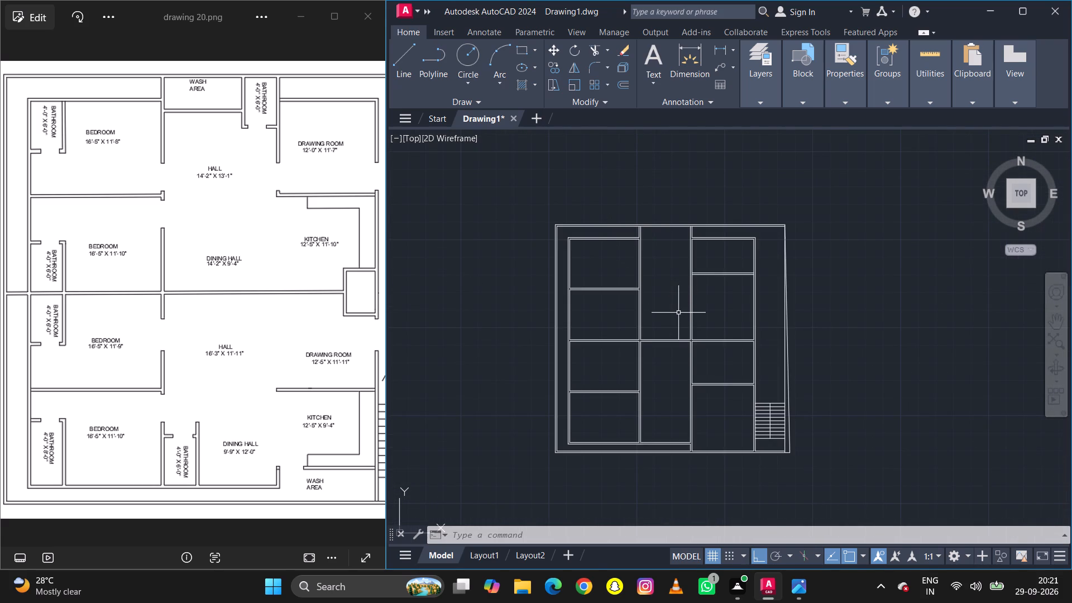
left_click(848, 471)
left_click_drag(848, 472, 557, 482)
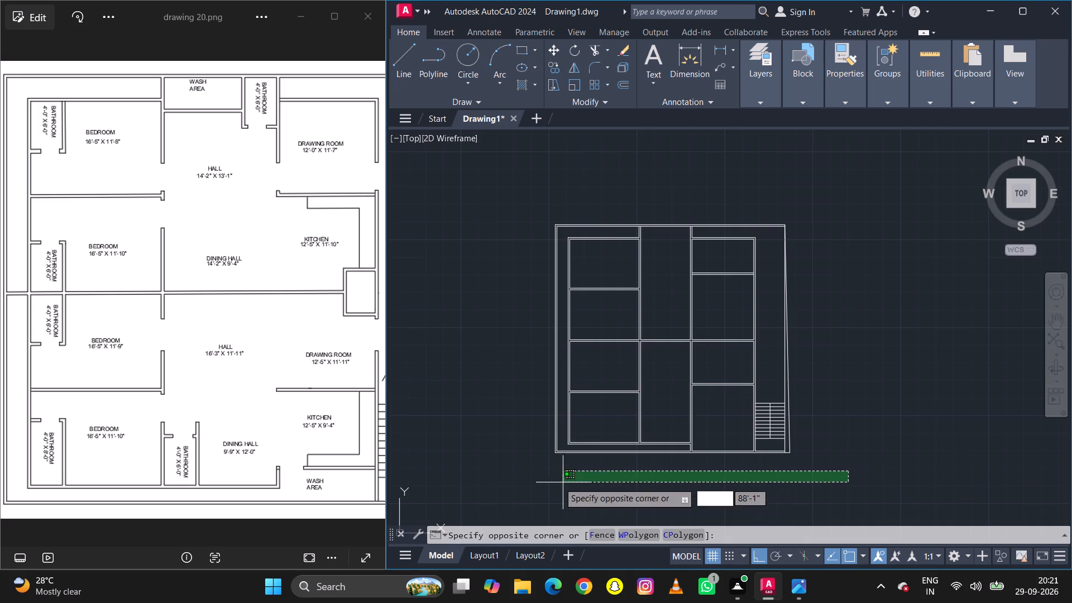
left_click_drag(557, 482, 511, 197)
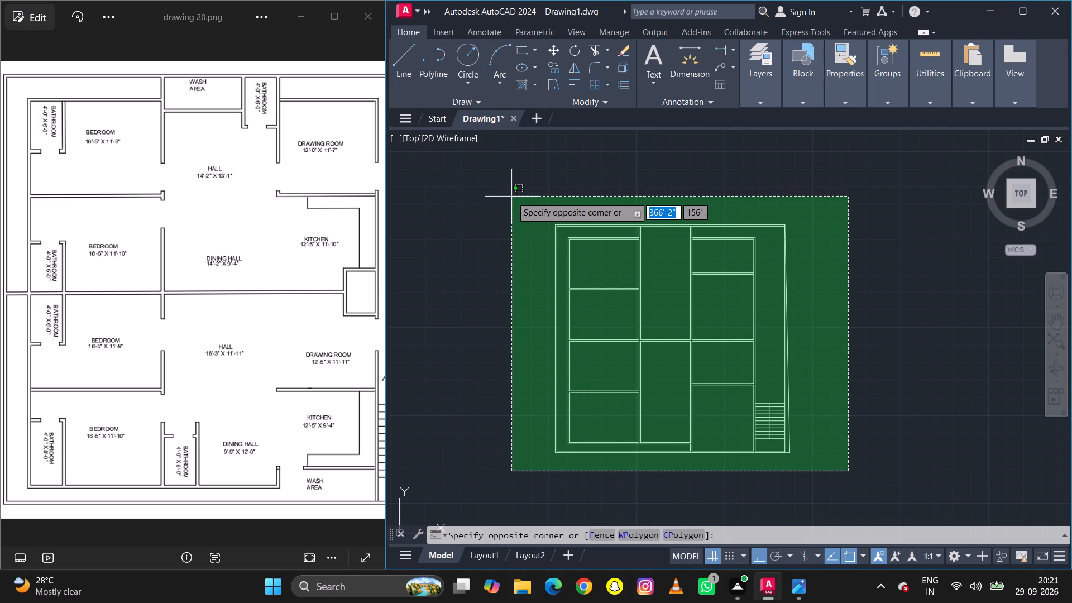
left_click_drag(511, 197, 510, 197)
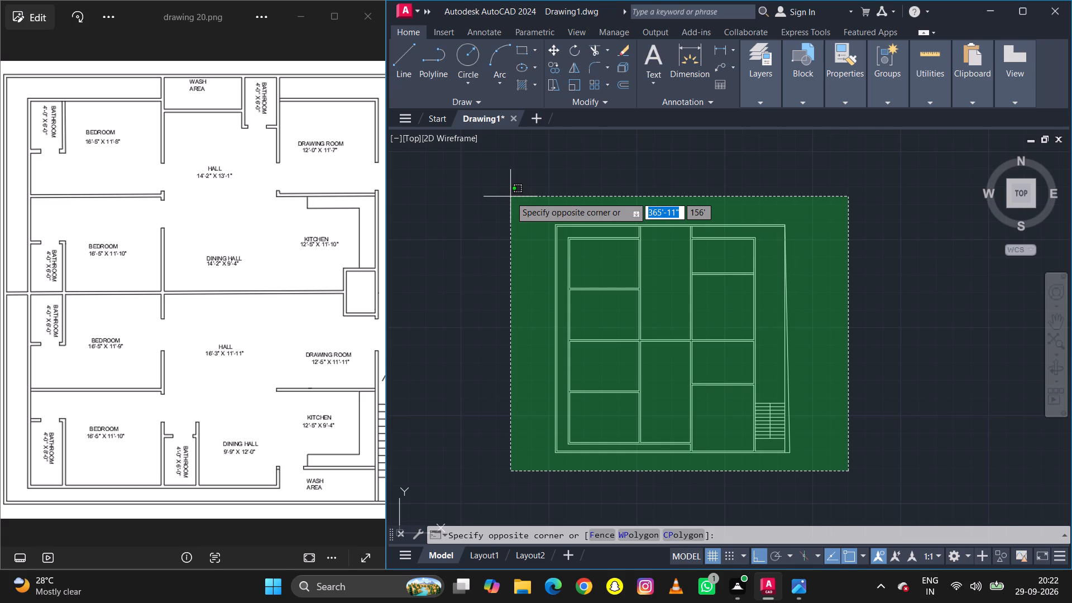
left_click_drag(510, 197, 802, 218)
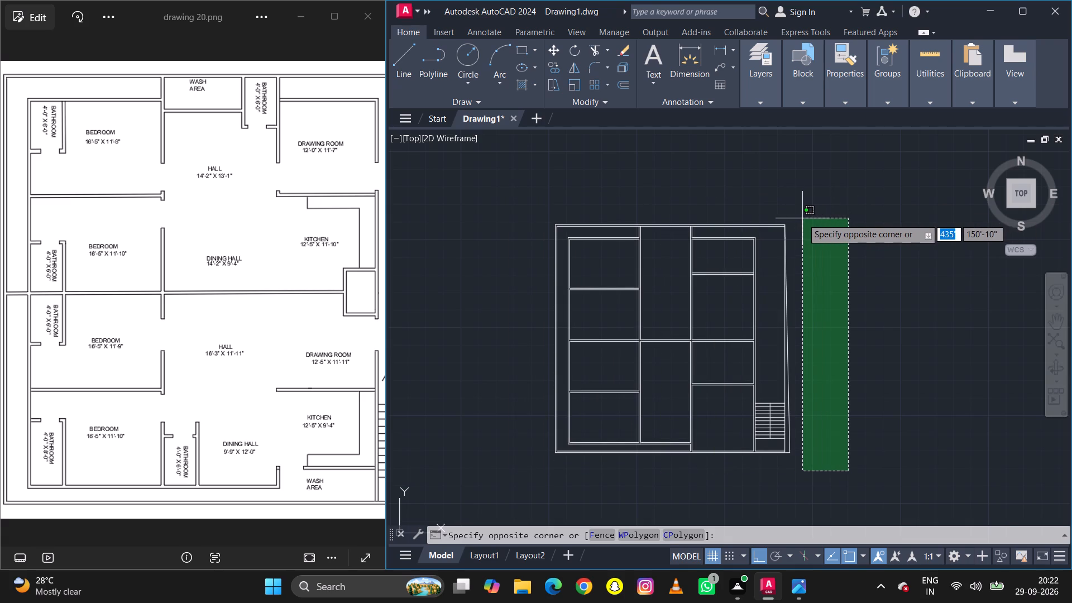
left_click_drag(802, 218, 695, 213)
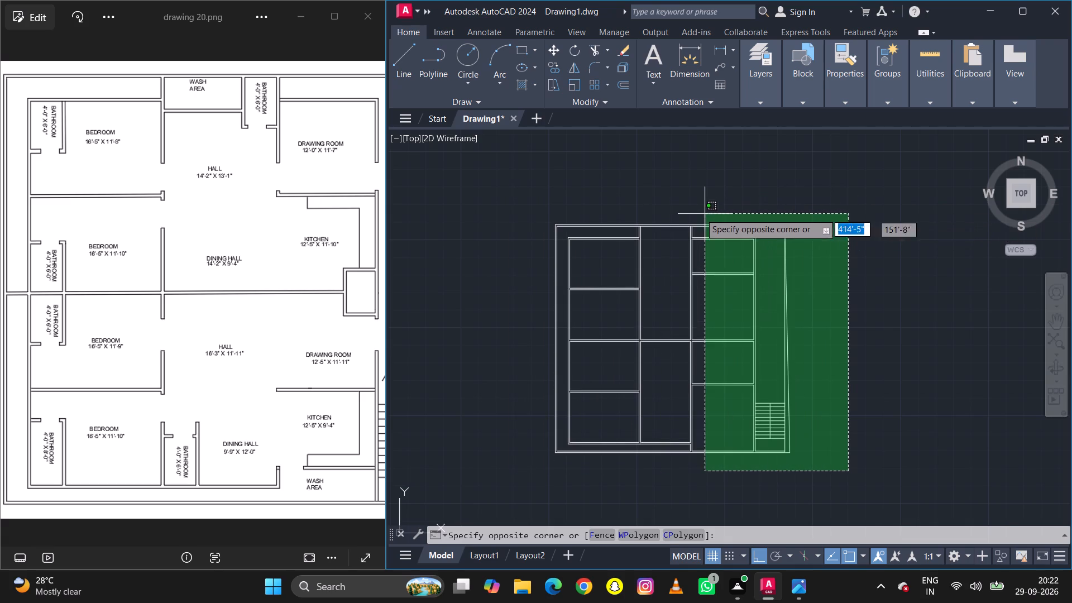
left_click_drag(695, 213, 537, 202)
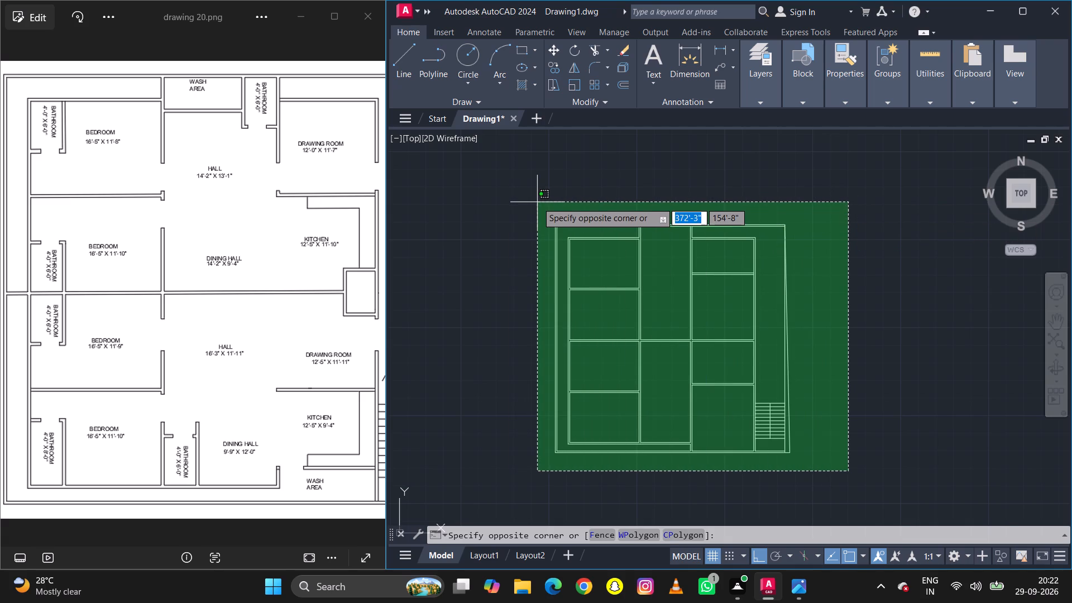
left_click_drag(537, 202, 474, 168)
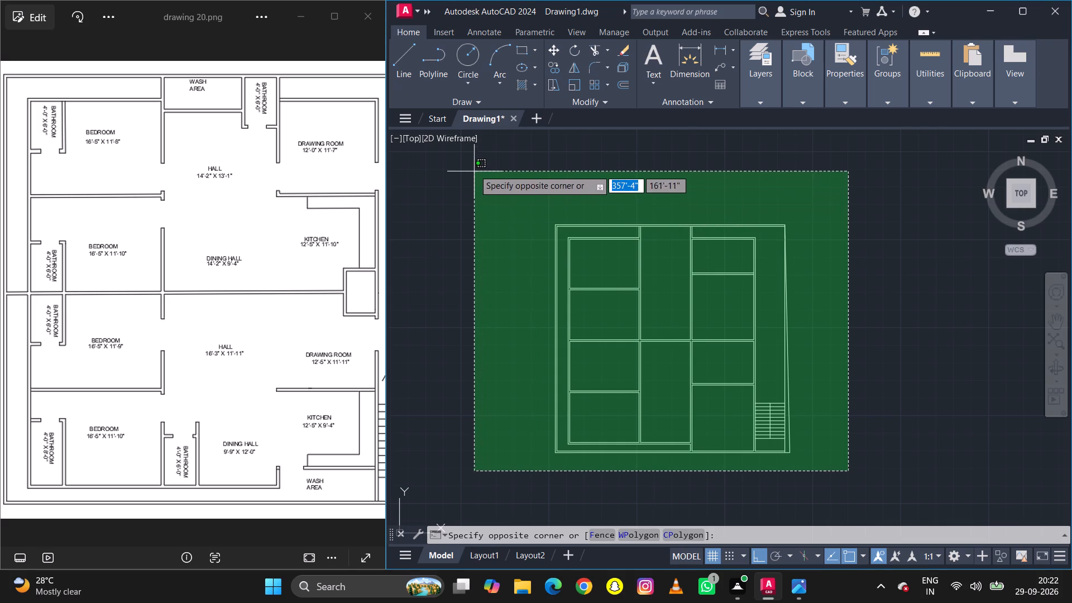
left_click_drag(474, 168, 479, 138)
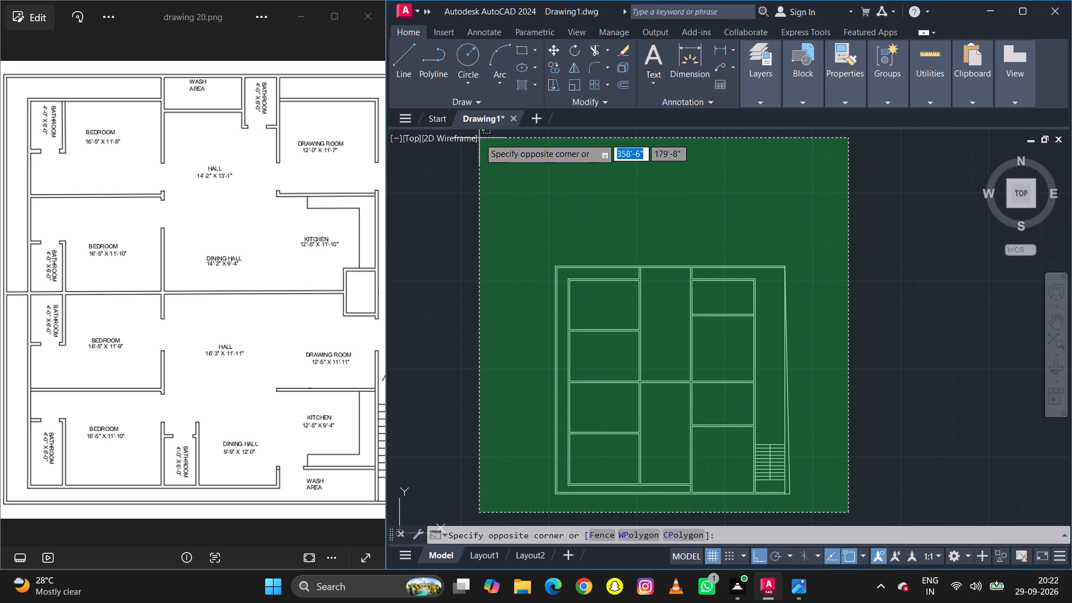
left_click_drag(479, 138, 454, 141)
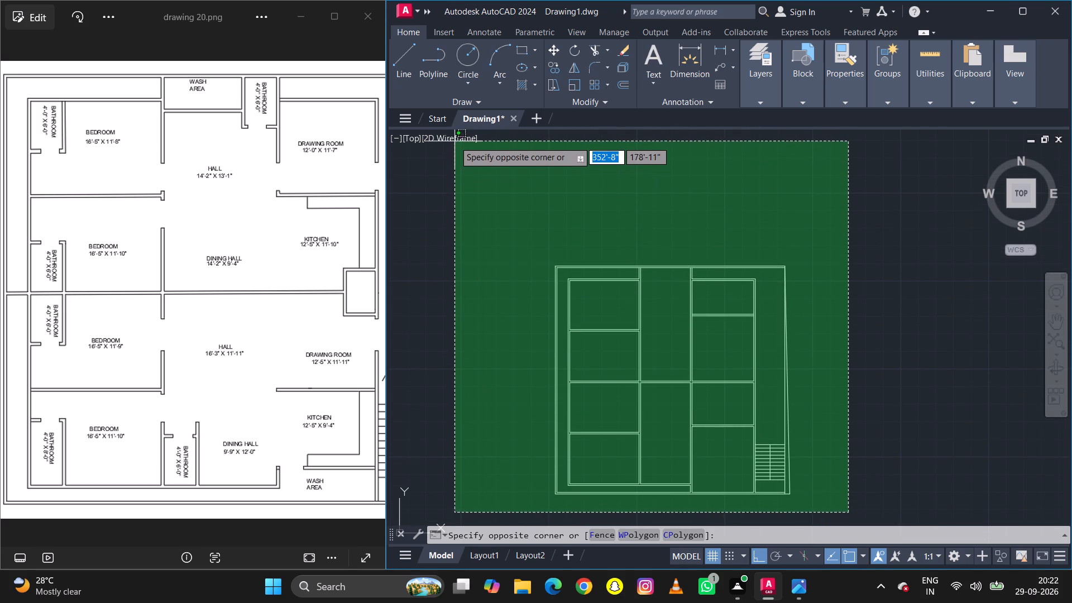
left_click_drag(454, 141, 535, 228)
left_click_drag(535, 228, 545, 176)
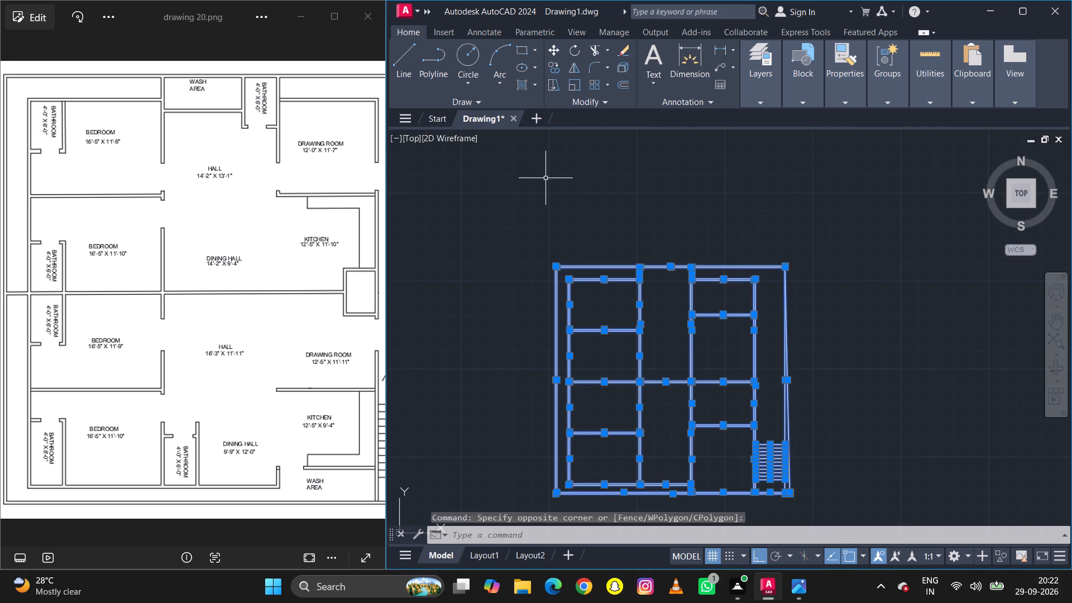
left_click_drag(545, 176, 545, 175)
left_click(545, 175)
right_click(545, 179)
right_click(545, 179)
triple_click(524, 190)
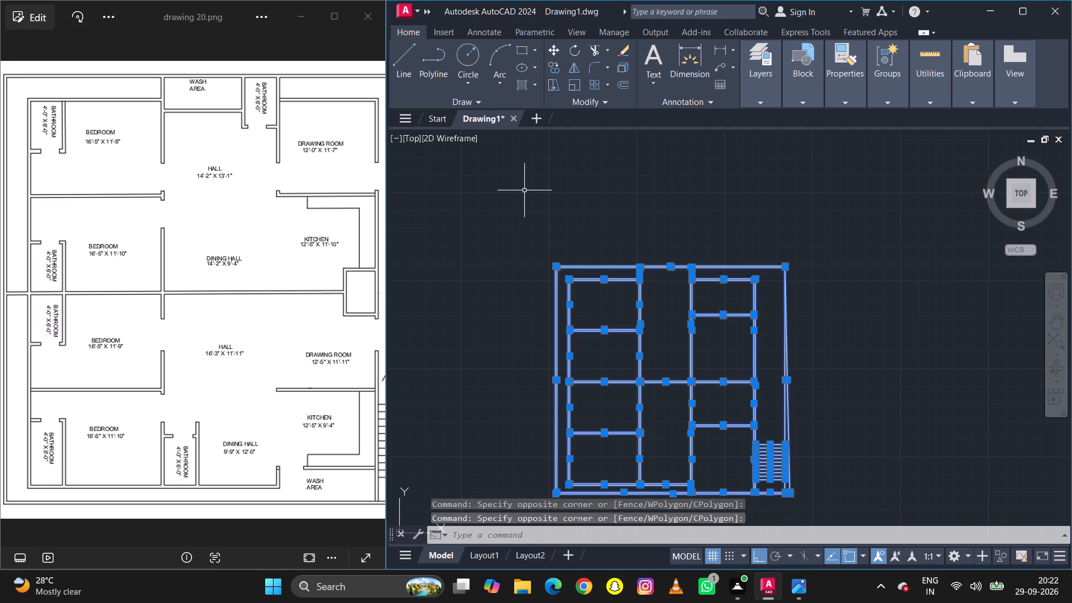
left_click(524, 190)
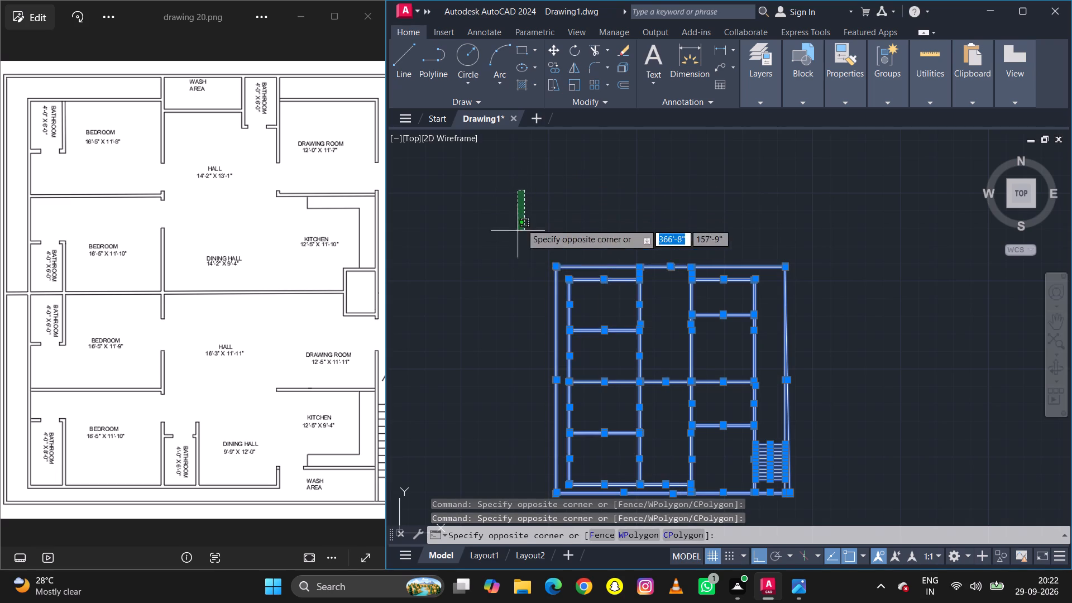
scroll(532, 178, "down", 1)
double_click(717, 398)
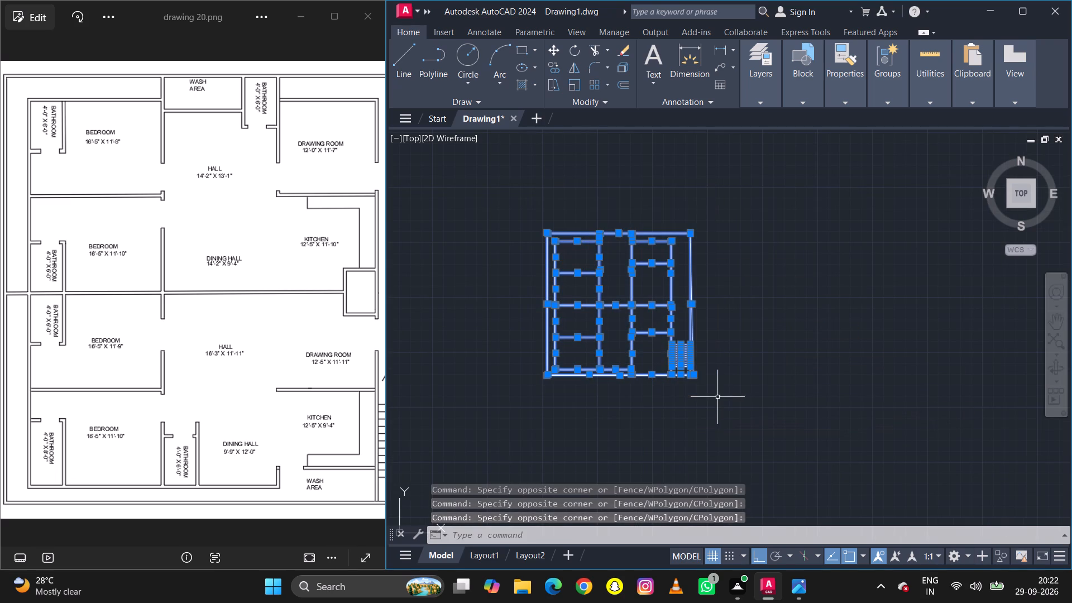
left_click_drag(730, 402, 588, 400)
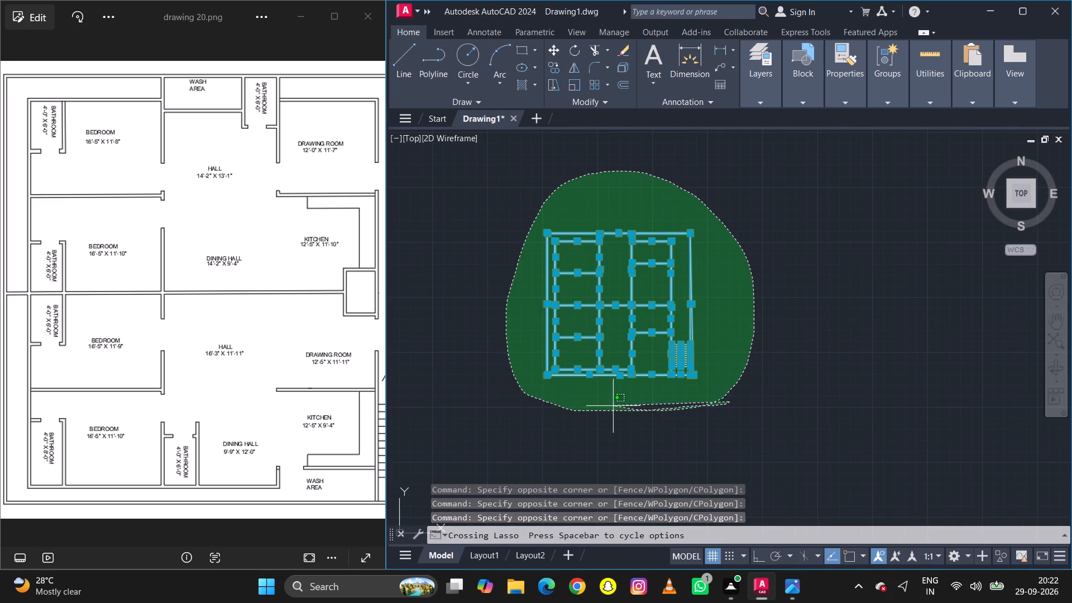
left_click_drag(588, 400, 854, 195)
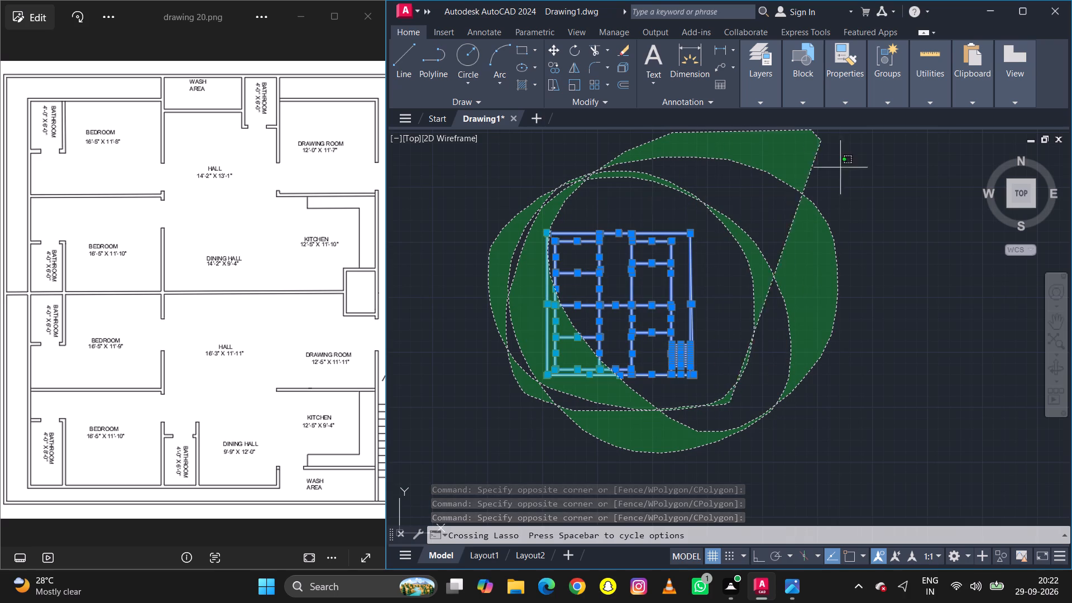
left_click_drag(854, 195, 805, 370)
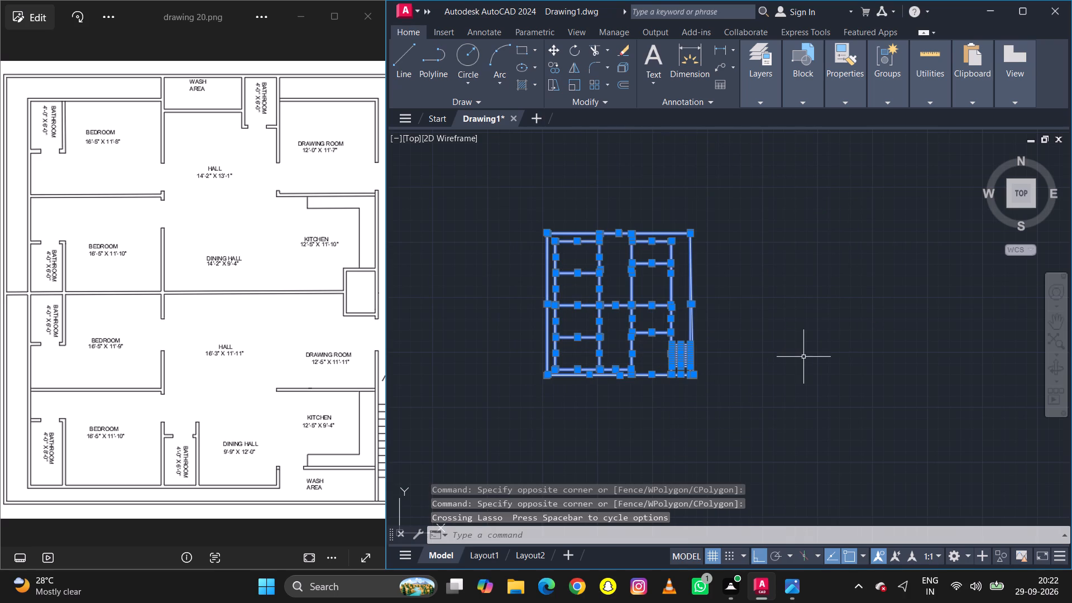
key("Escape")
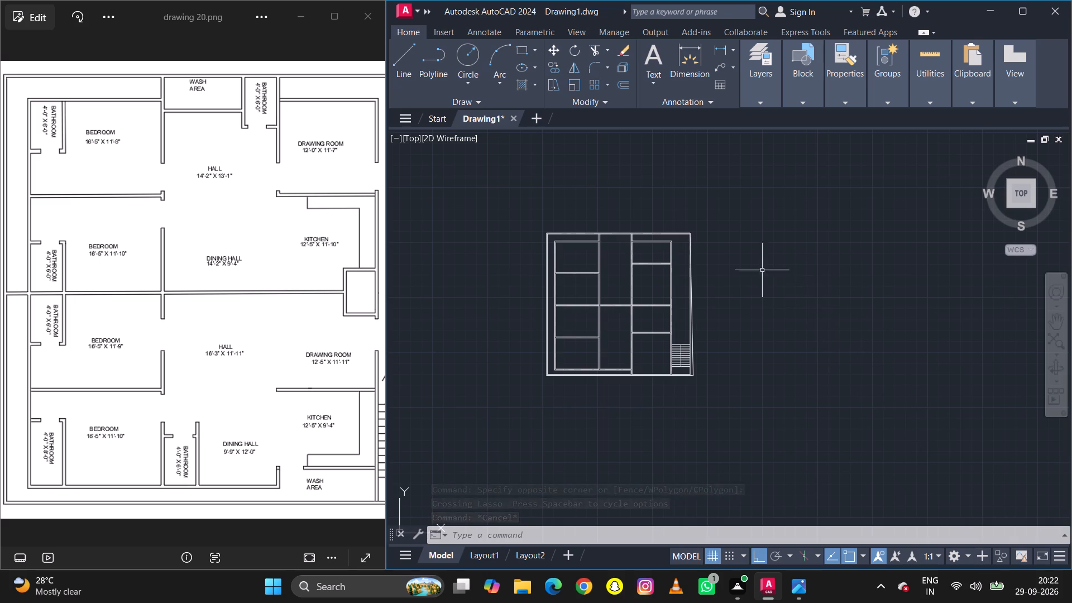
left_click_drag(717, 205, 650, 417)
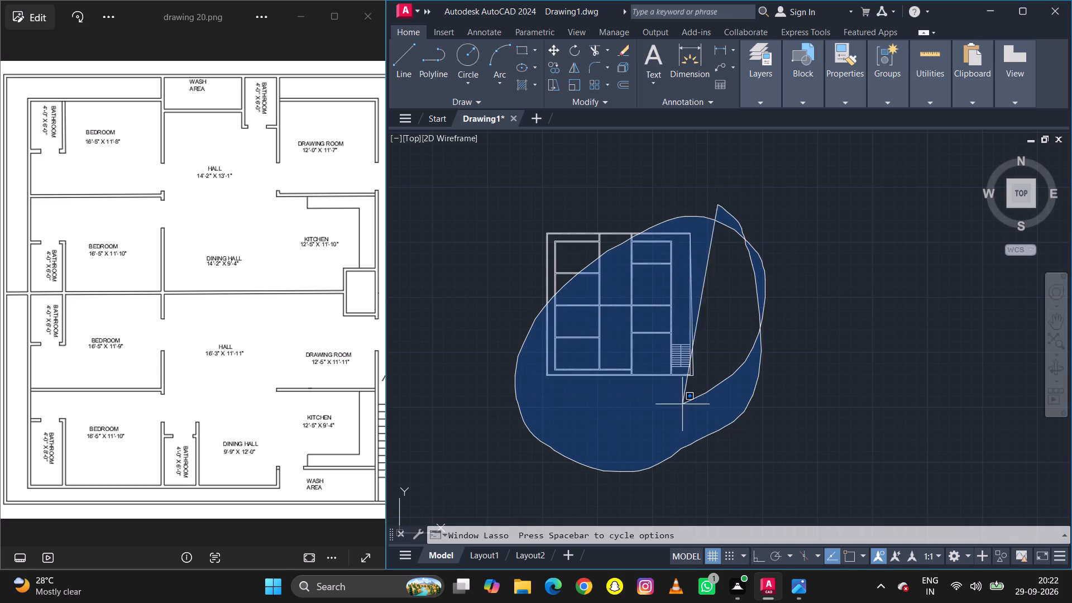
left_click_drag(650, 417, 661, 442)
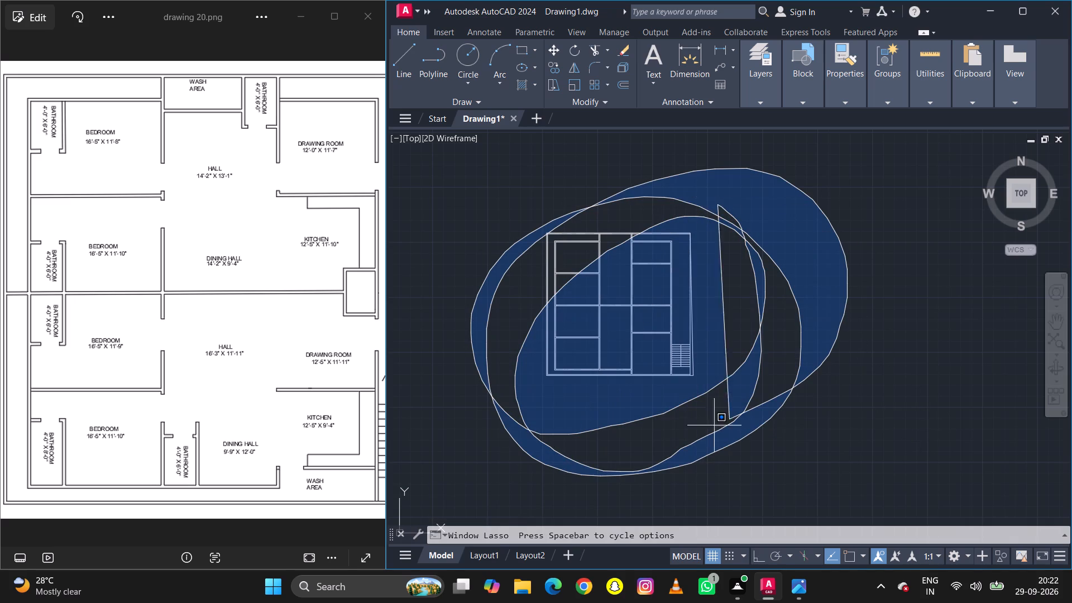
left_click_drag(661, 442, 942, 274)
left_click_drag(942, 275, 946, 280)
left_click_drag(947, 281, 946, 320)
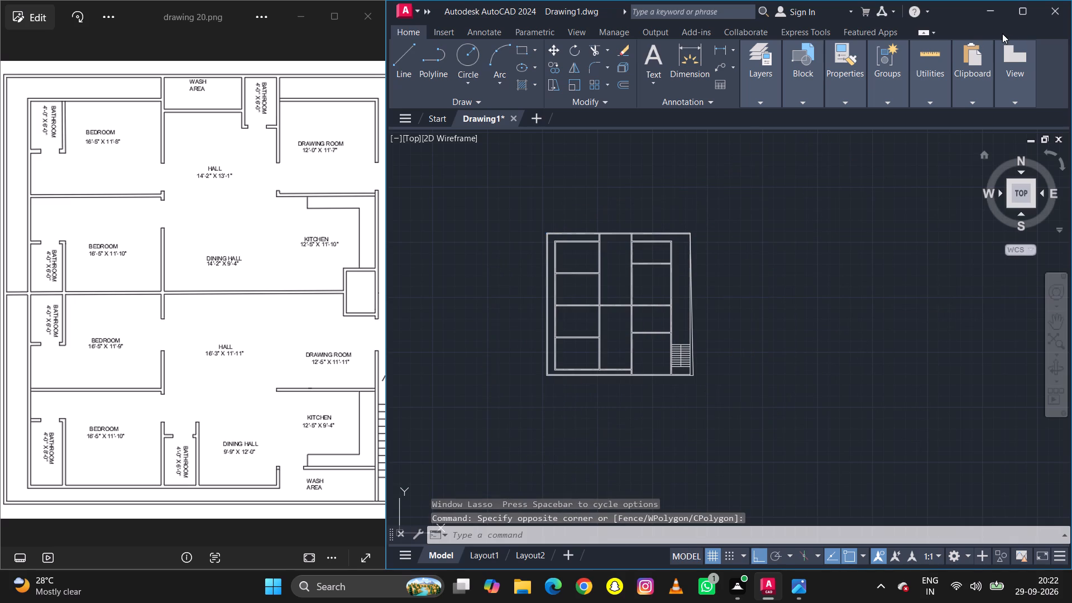
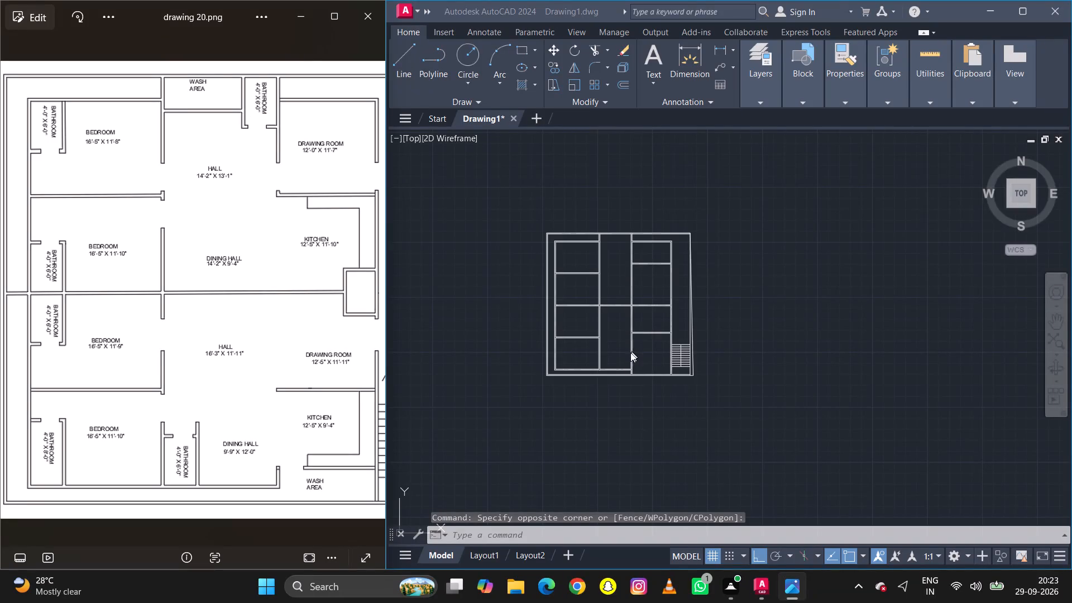
Erase the entire unlabelled plan, including its outer walls, partitions and passage staircase.
scroll(630, 353, "up", 3)
scroll(628, 346, "down", 4)
left_click_drag(758, 393, 625, 418)
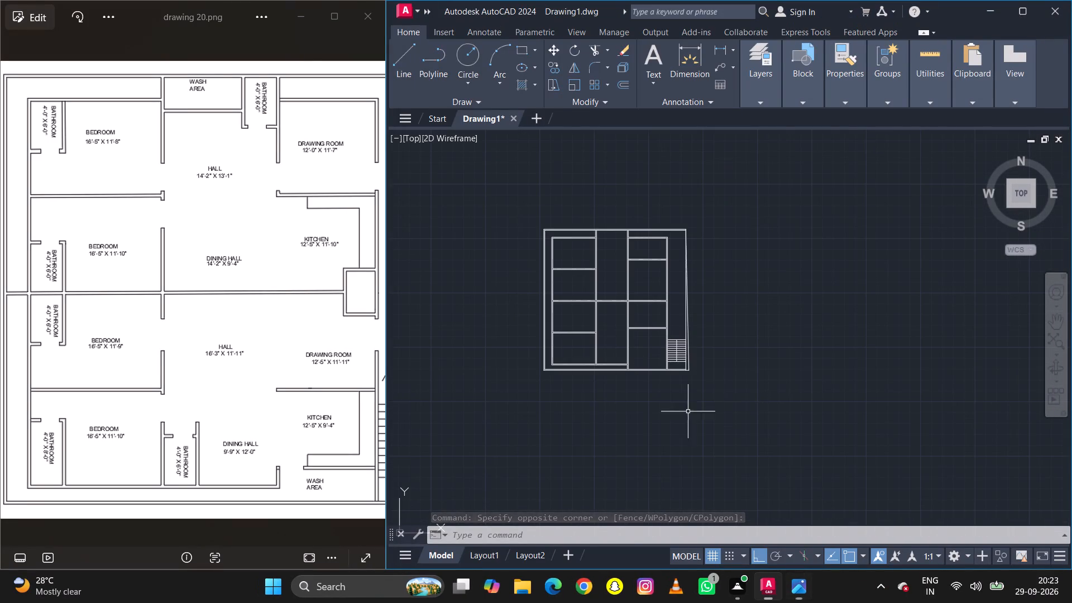
left_click_drag(625, 418, 484, 185)
left_click_drag(499, 183, 767, 192)
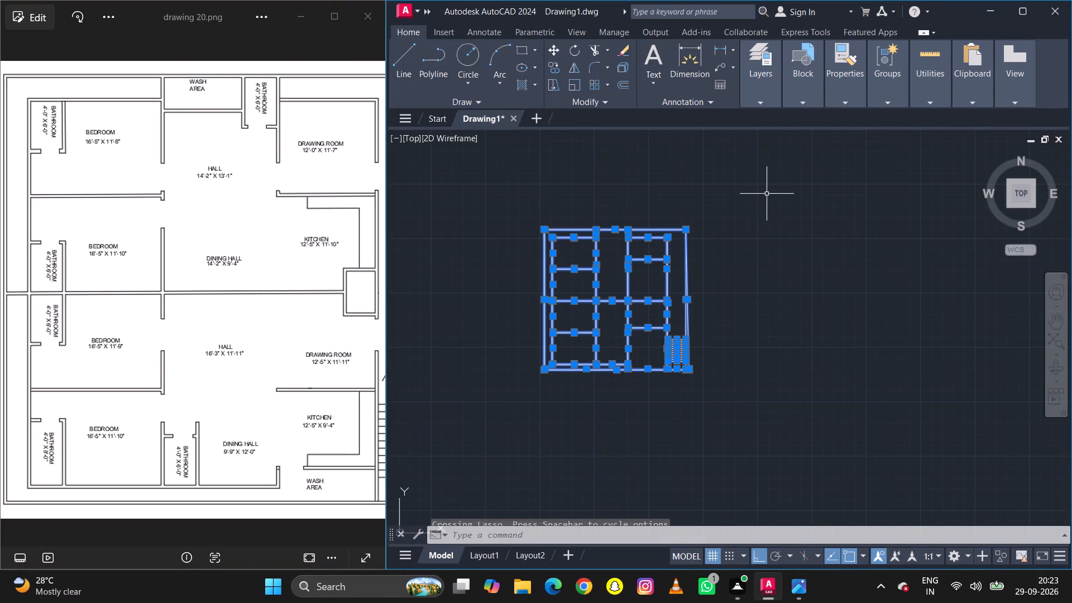
key("Delete")
Save the drawing with the detailed, labelled plan as Drawing20 in the Desktop's FUJI folder, inside fuji completed.
scroll(719, 291, "down", 5)
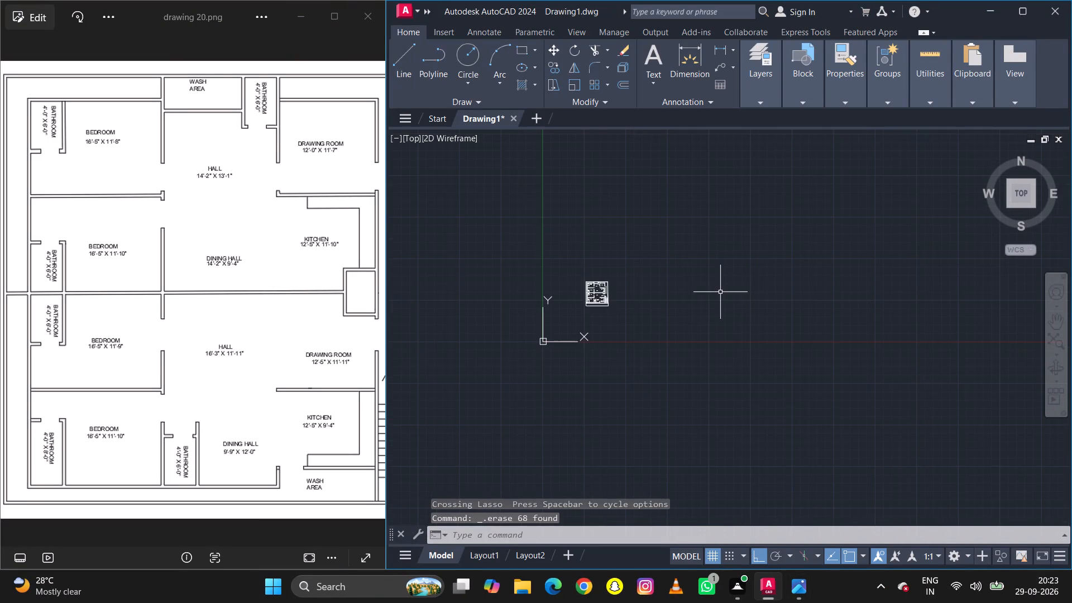
scroll(544, 300, "up", 3)
scroll(705, 287, "up", 3)
scroll(673, 291, "down", 3)
scroll(787, 263, "up", 2)
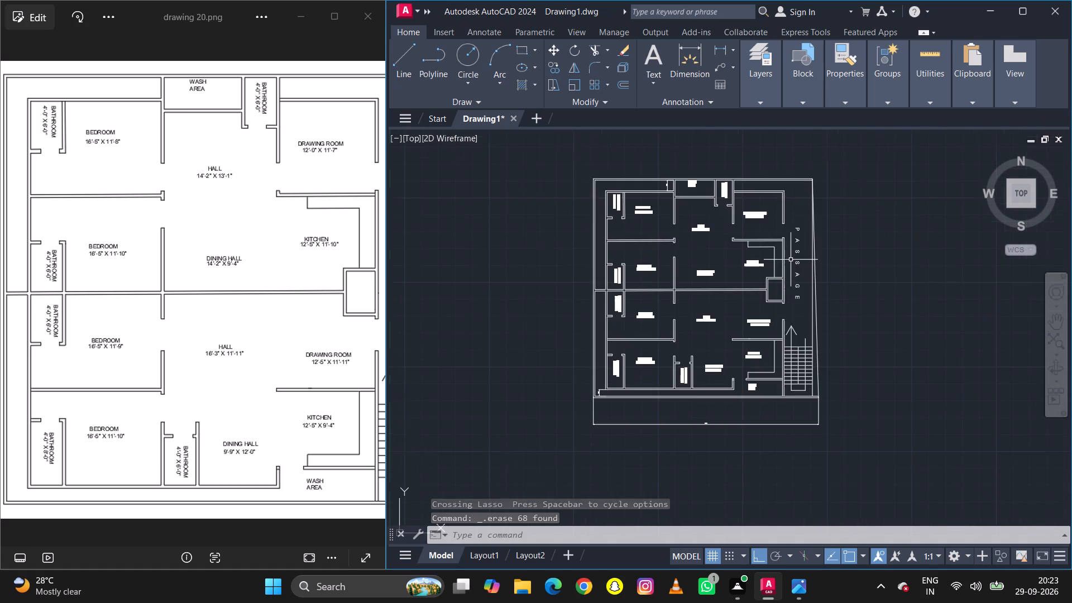
scroll(791, 260, "up", 1)
scroll(794, 281, "down", 1)
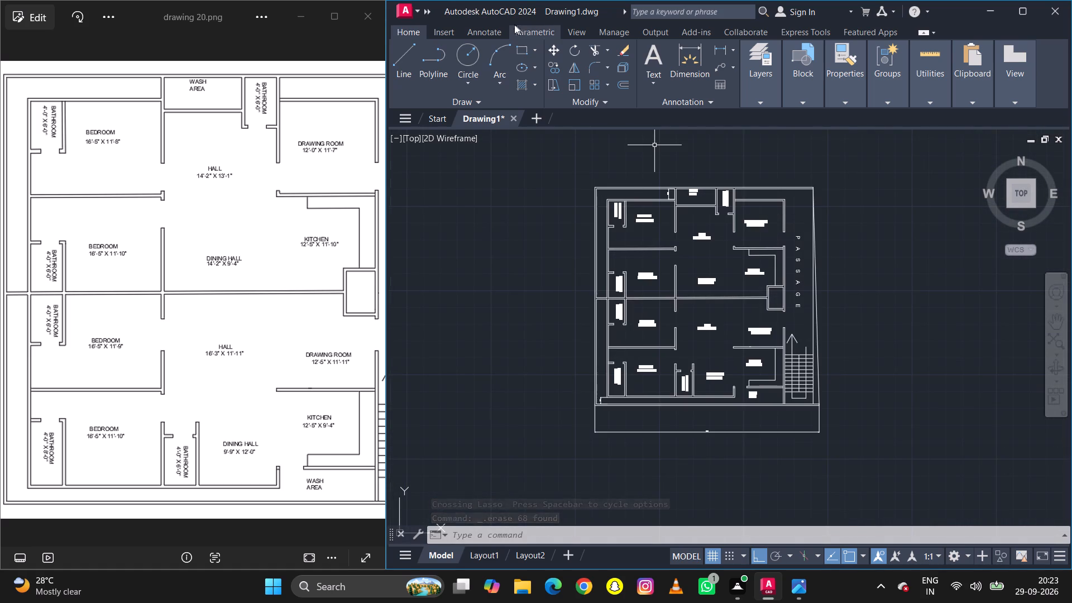
left_click(404, 15)
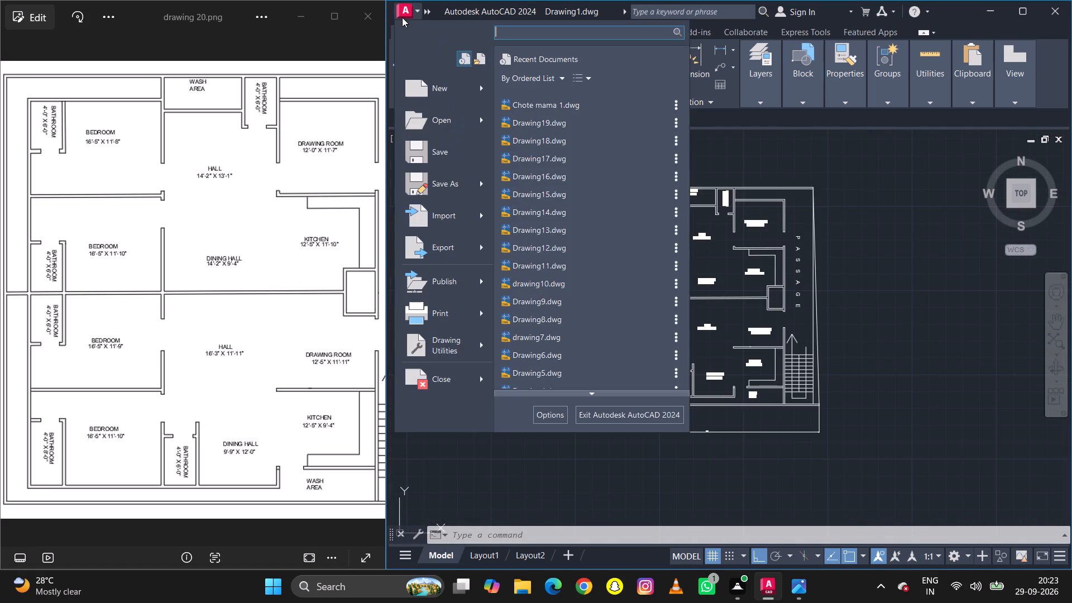
triple_click(466, 181)
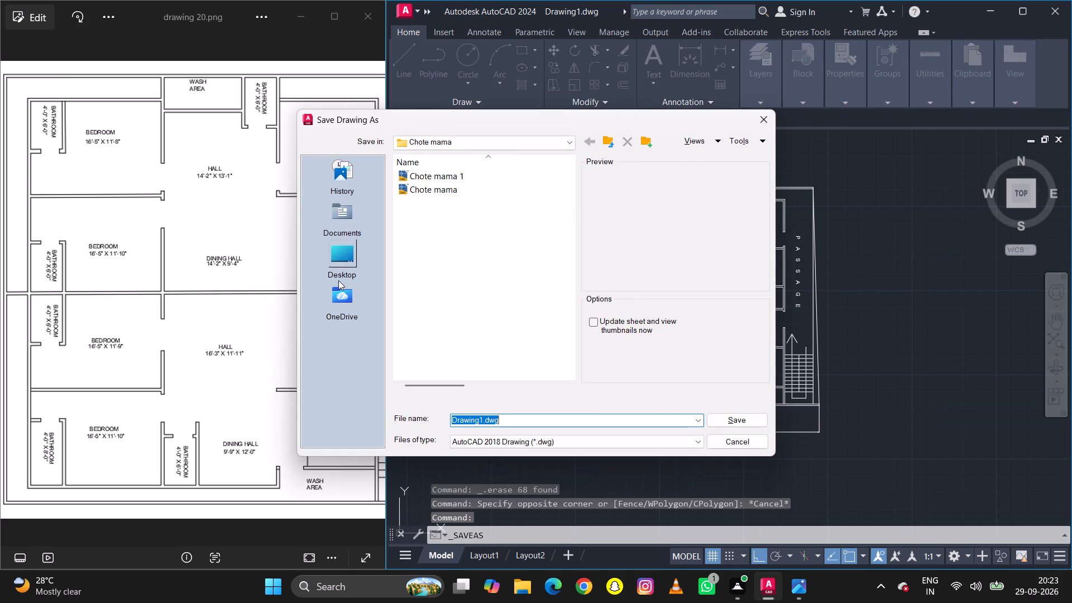
triple_click(328, 250)
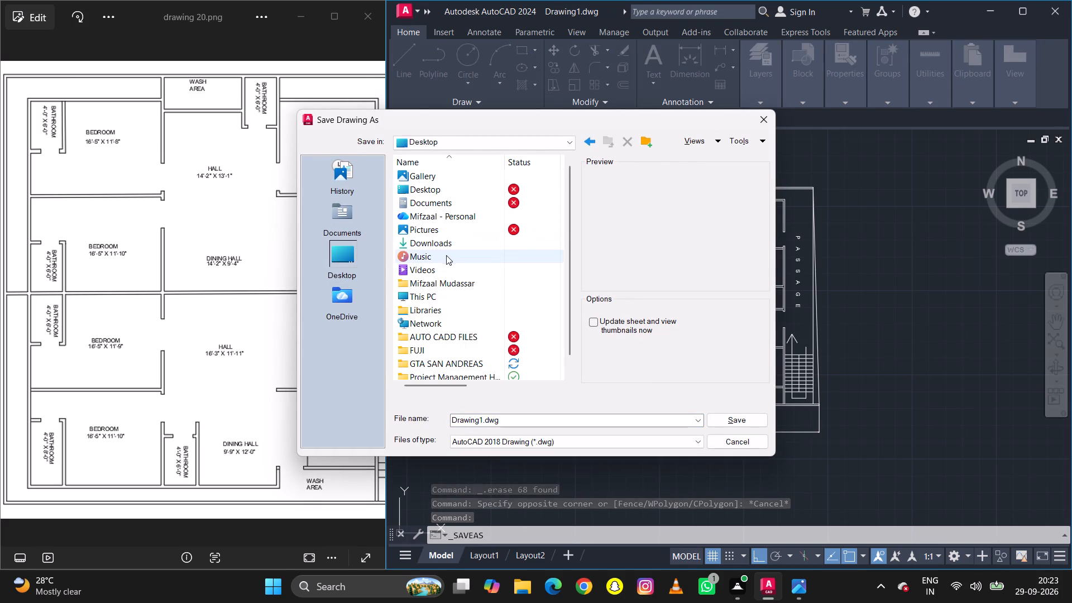
scroll(447, 261, "down", 3)
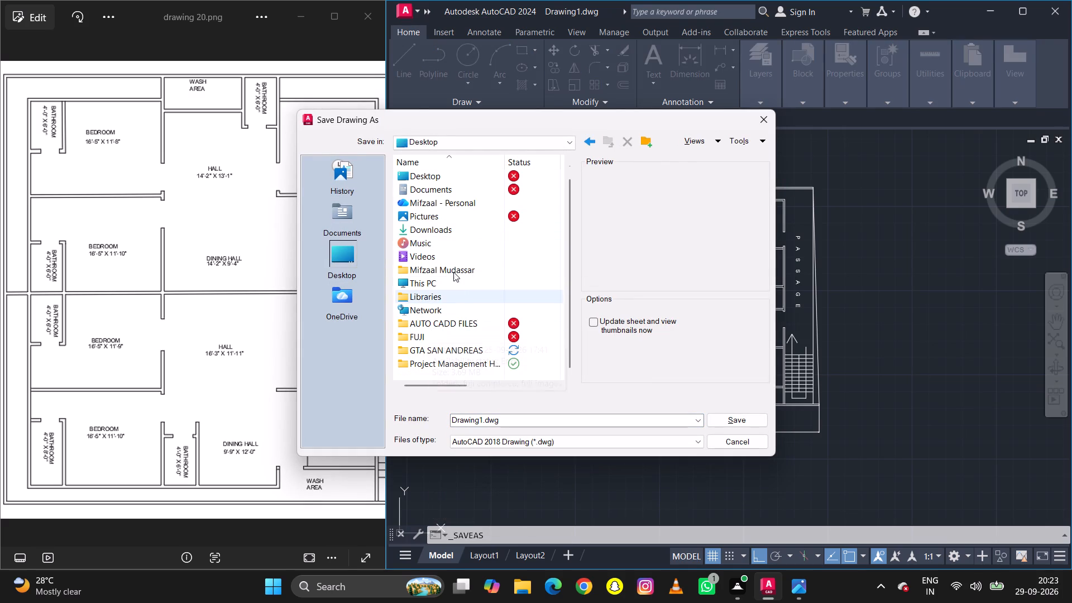
left_click(443, 336)
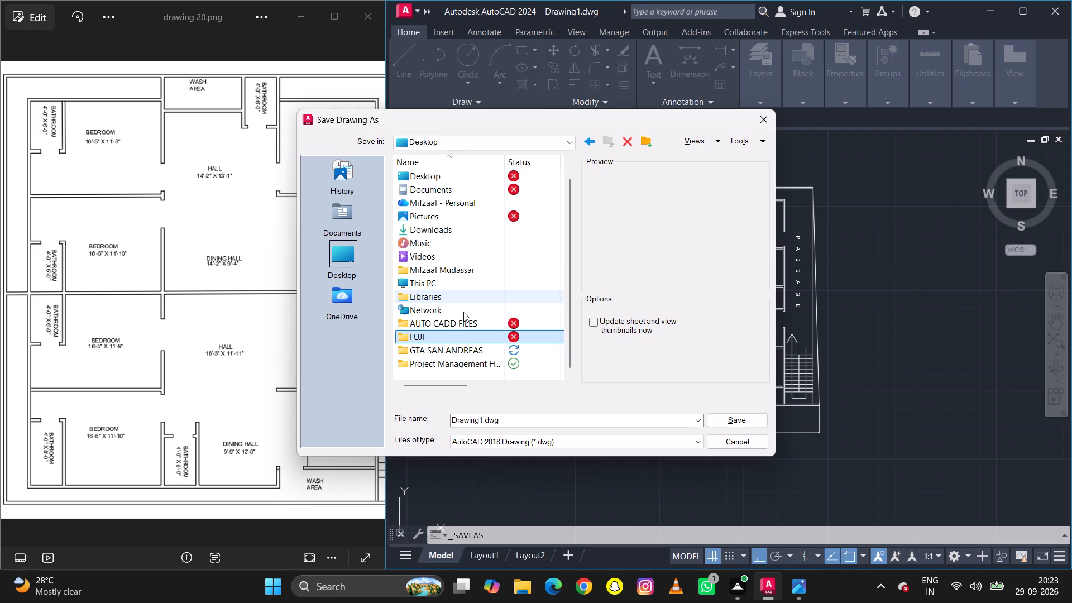
triple_click(465, 333)
left_click(465, 333)
triple_click(436, 178)
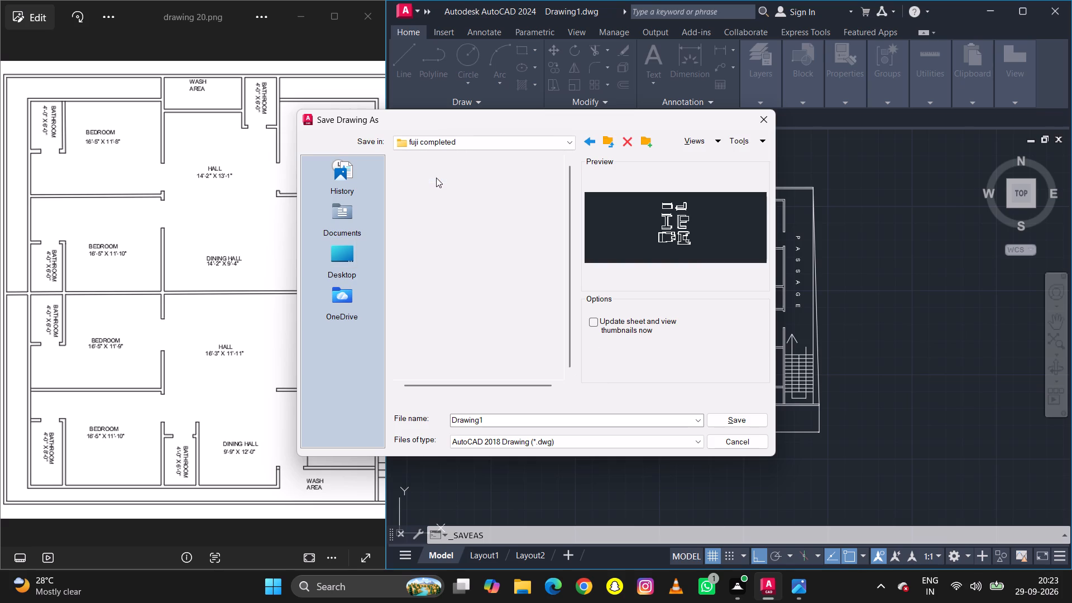
left_click(490, 418)
double_click(491, 417)
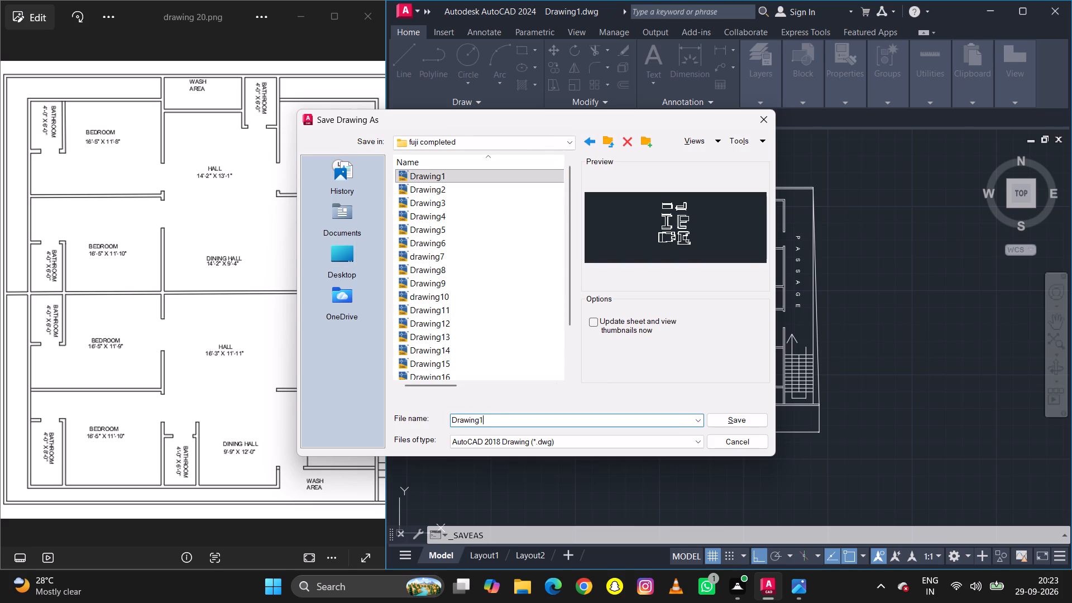
key("BackSpace")
type("20")
key("Return")
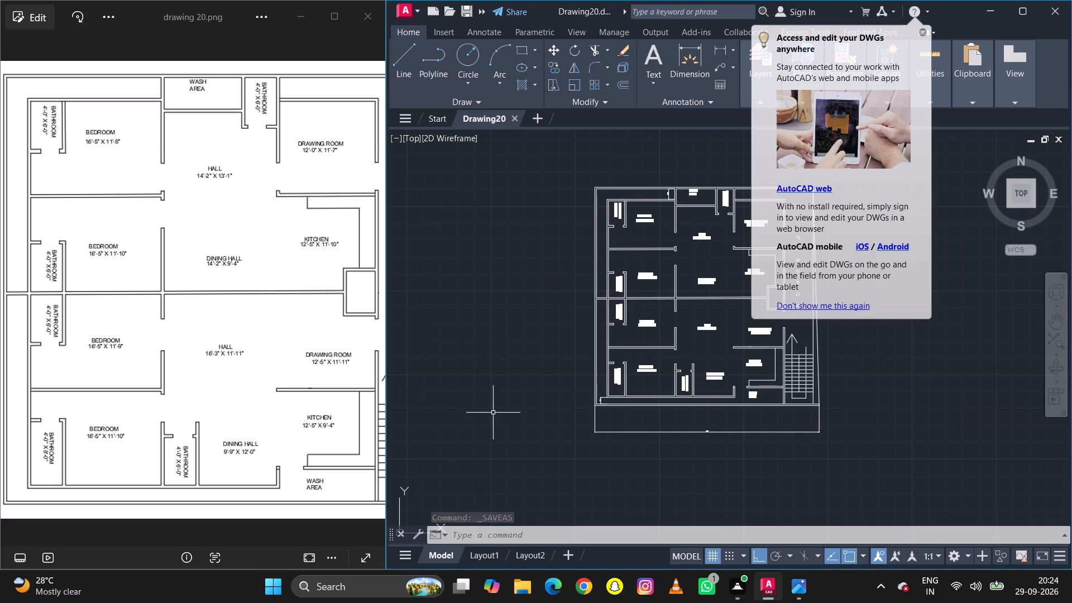
Close AutoCAD.
left_click(1066, 15)
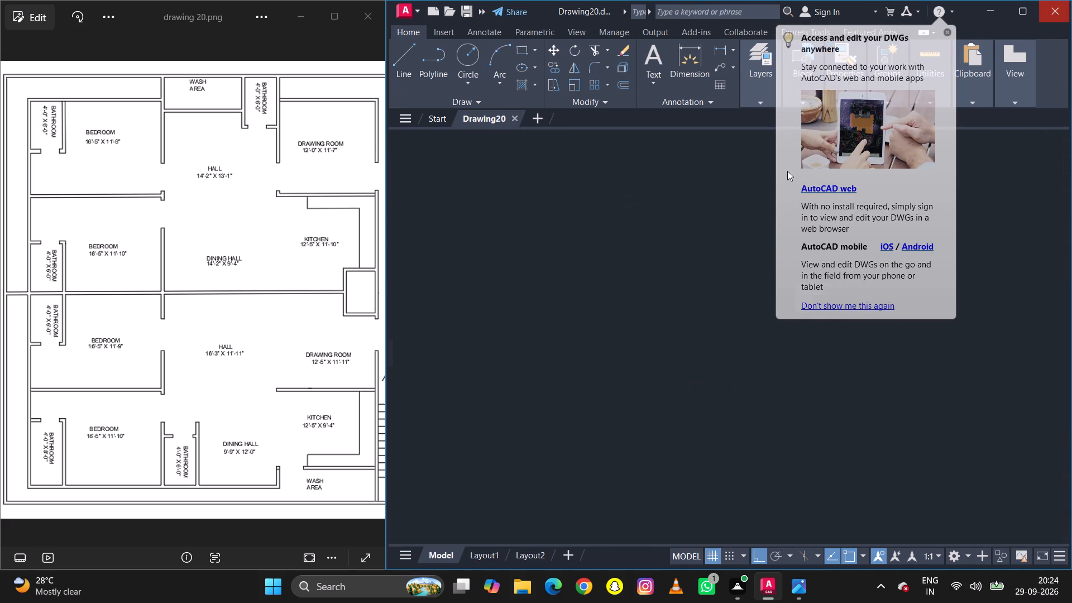